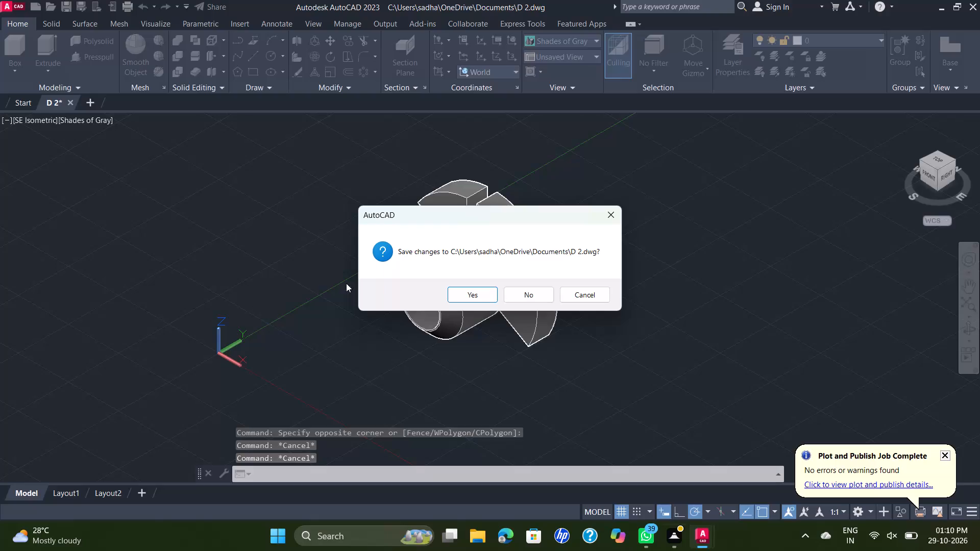
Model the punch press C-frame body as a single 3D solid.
Close drawing D 2 without saving its changes and create a new blank drawing.
{"action": "left_click", "coordinate": [528, 290]}
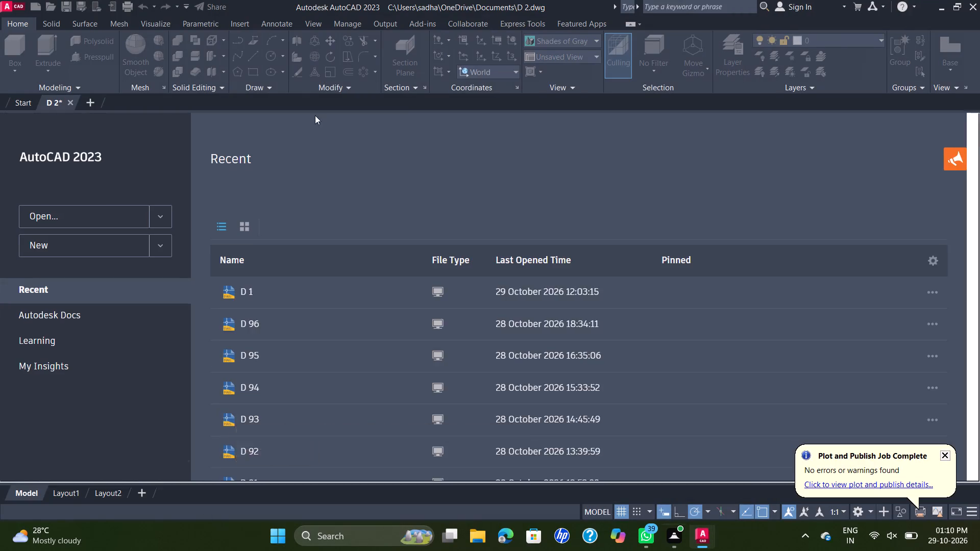
{"action": "left_click", "coordinate": [125, 239]}
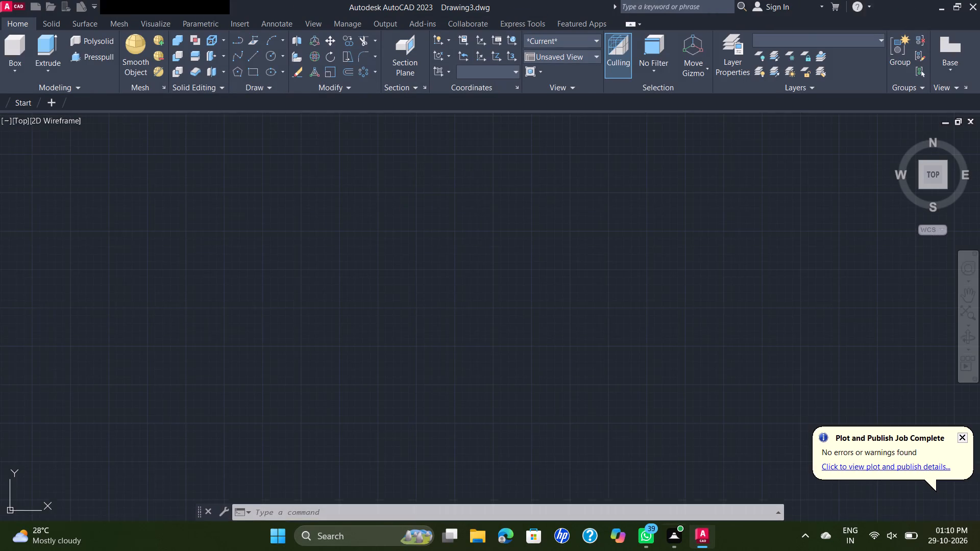
Configure the drawing units with a decimal length precision of 0.00.
{"action": "type", "text": "UN"}
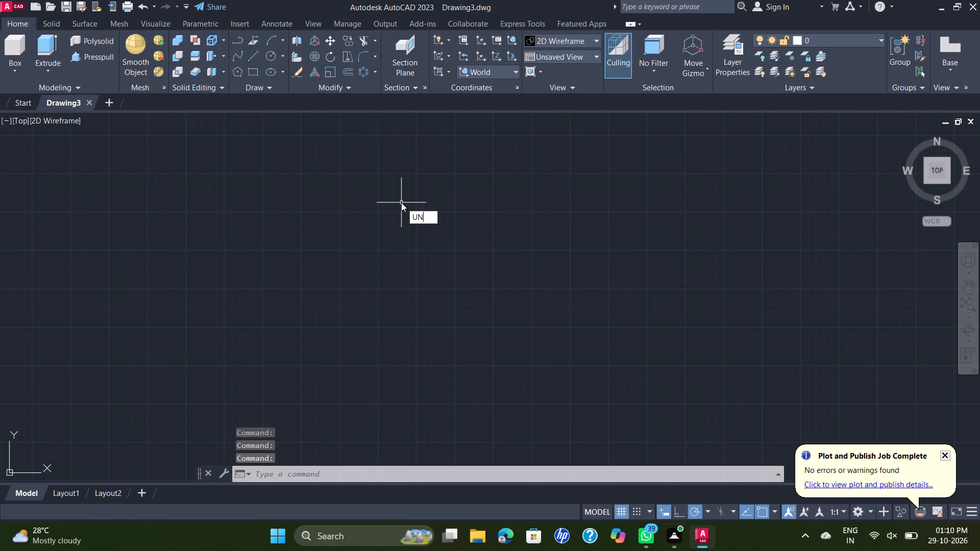
{"action": "key", "text": "Return"}
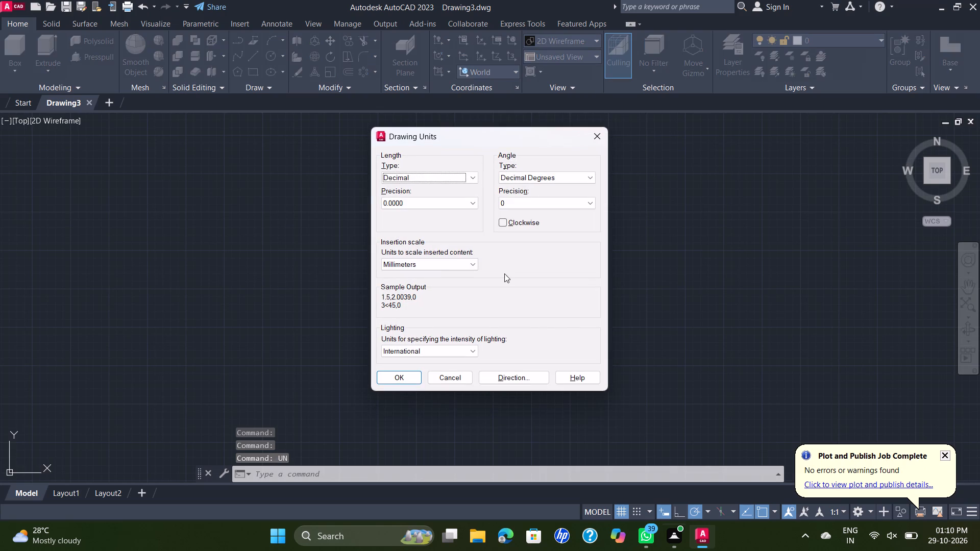
{"action": "left_click", "coordinate": [473, 207]}
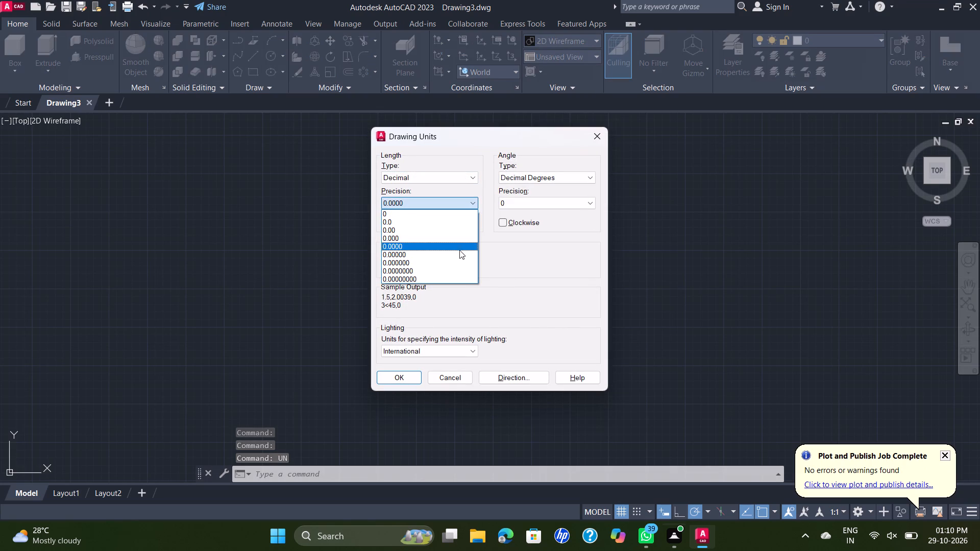
{"action": "left_click", "coordinate": [454, 229]}
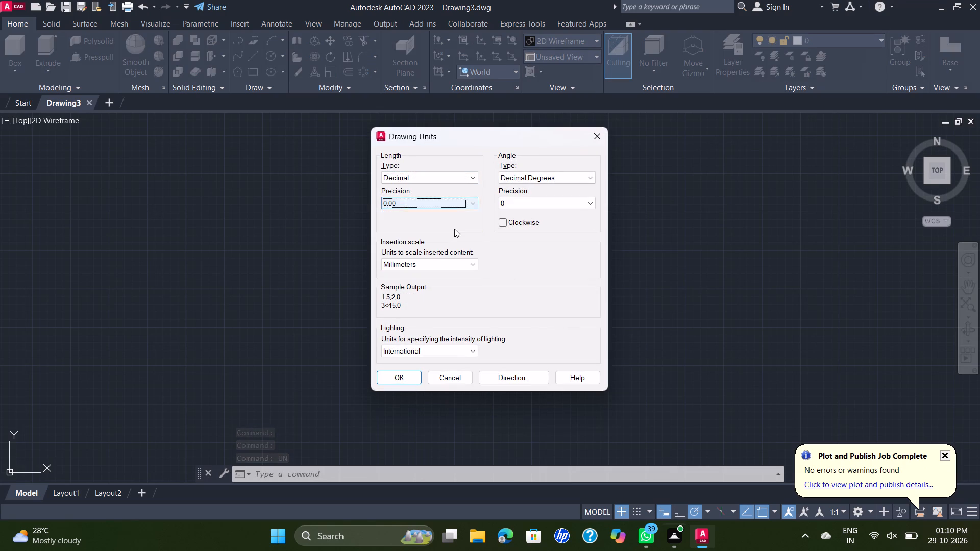
{"action": "left_click", "coordinate": [408, 375]}
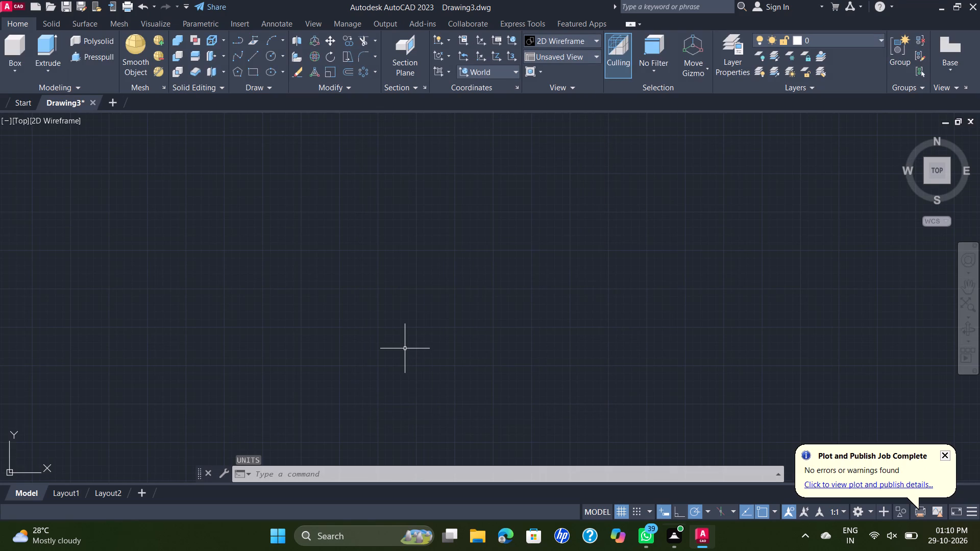
Turn on command log recording with LOGFILEON.
{"action": "type", "text": "LO"}
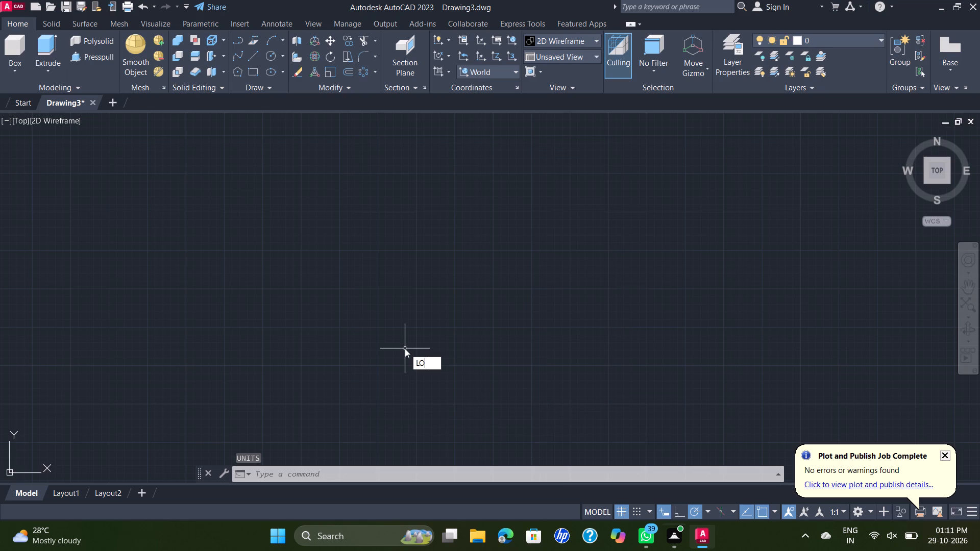
{"action": "left_click", "coordinate": [440, 389]}
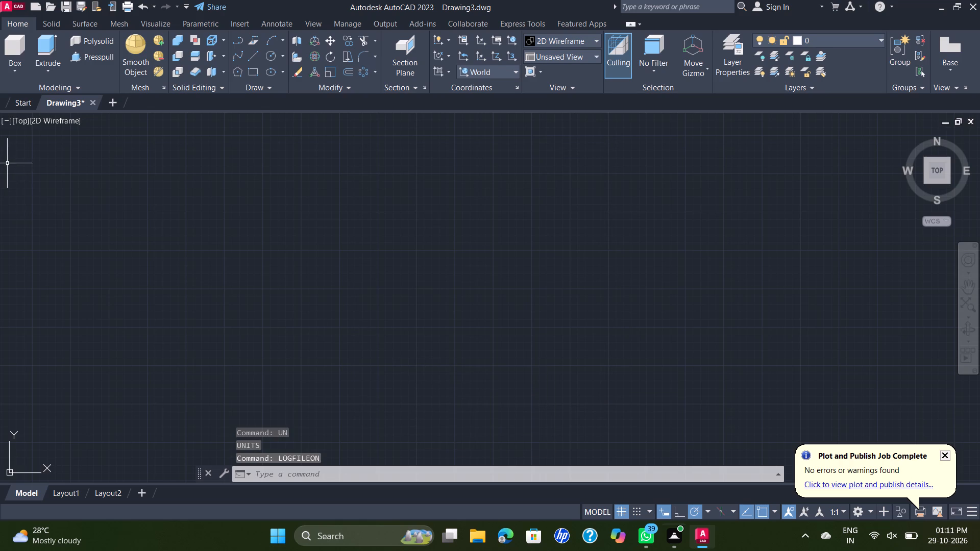
Set the viewport to SE Isometric and switch it to the Front view to work on the front plane.
{"action": "left_click", "coordinate": [20, 127]}
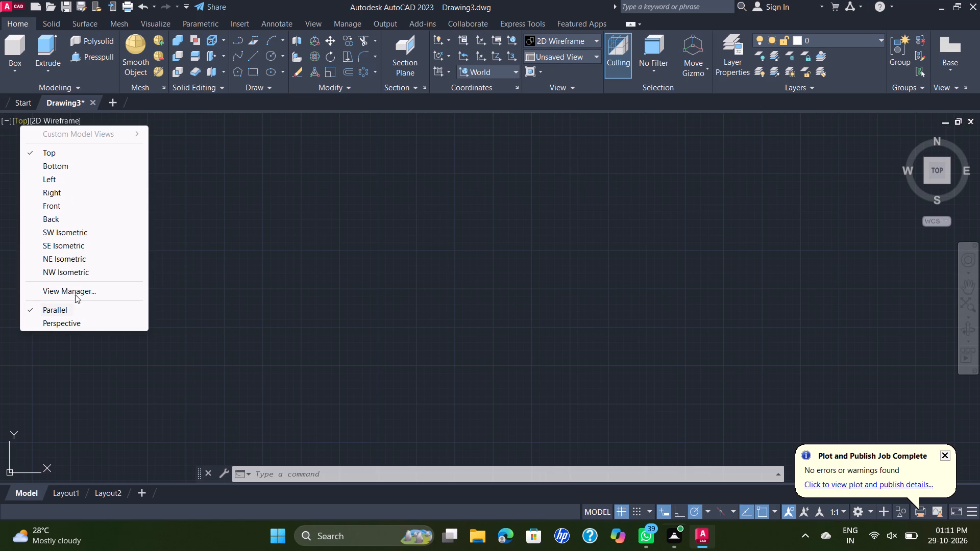
{"action": "left_click", "coordinate": [76, 243]}
{"action": "middle_click_drag", "start_coordinate": [412, 219], "coordinate": [344, 257]}
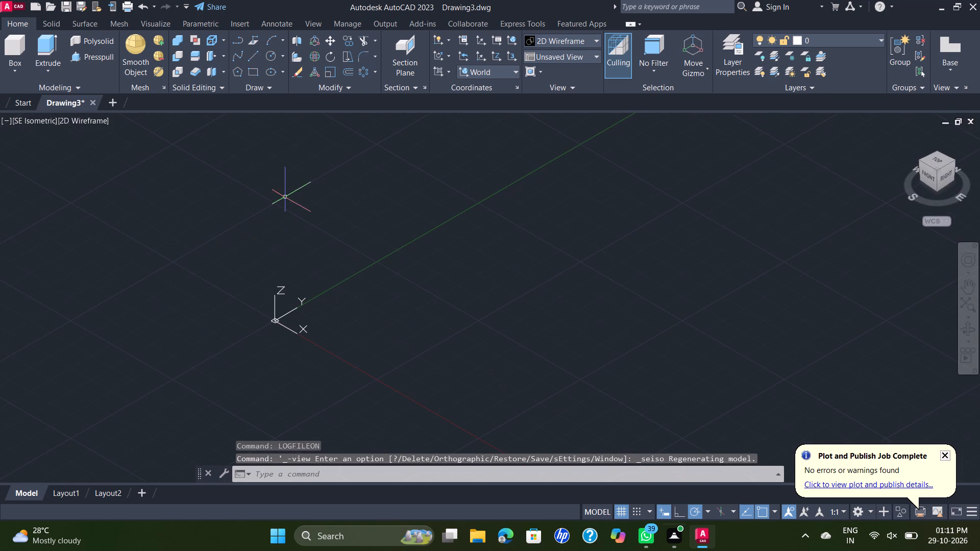
{"action": "left_click", "coordinate": [24, 115]}
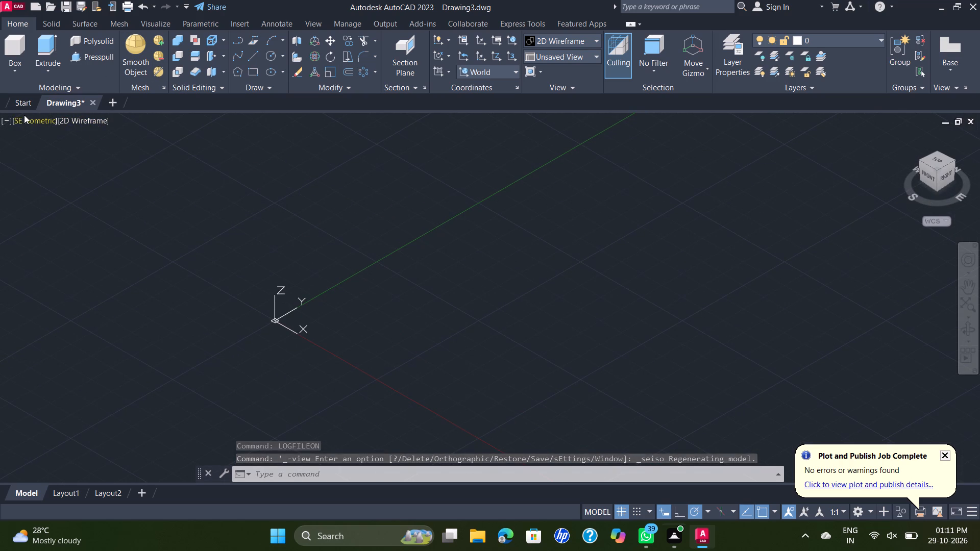
{"action": "left_click", "coordinate": [62, 209]}
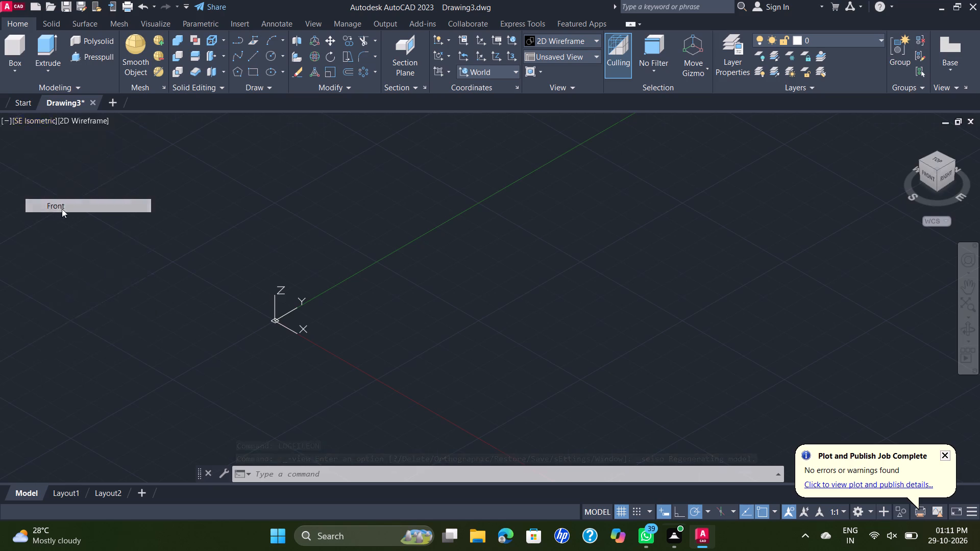
Start a center-radius circle on the front plane, placing its center freehand in the positive X and Y area away from the origin.
{"action": "scroll", "coordinate": [386, 155], "scroll_direction": "down", "scroll_amount": 1}
{"action": "middle_click_drag", "start_coordinate": [434, 169], "coordinate": [331, 289]}
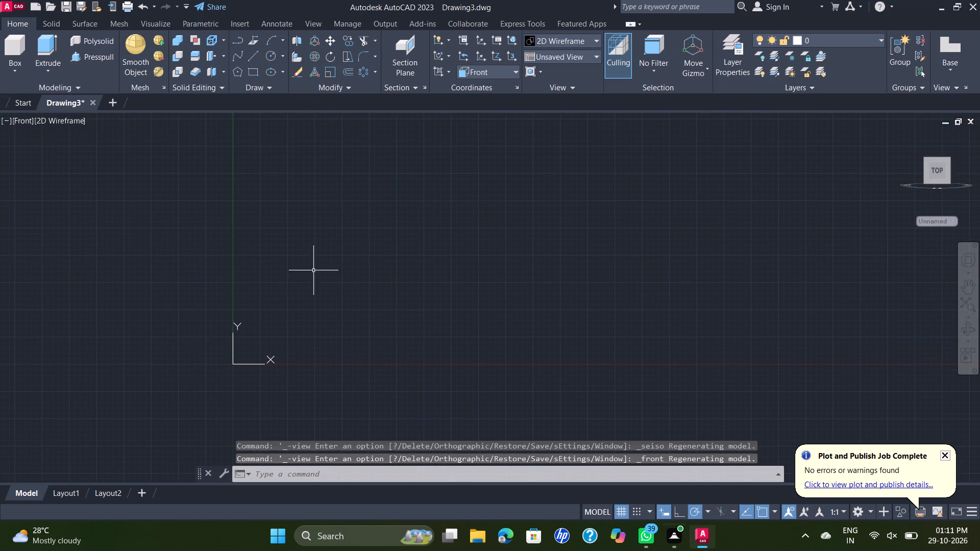
{"action": "middle_click_drag", "start_coordinate": [327, 260], "coordinate": [302, 297]}
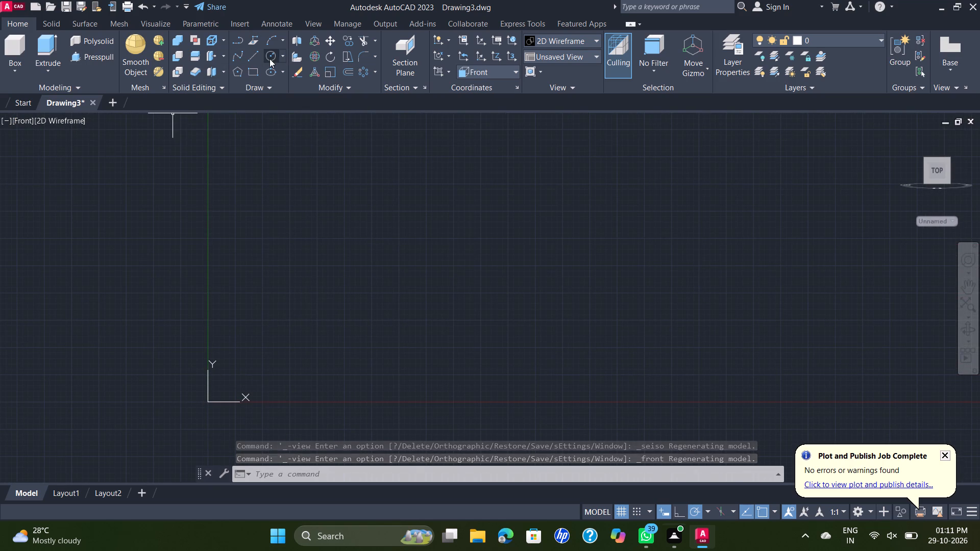
{"action": "left_click", "coordinate": [269, 59]}
{"action": "left_click", "coordinate": [392, 215]}
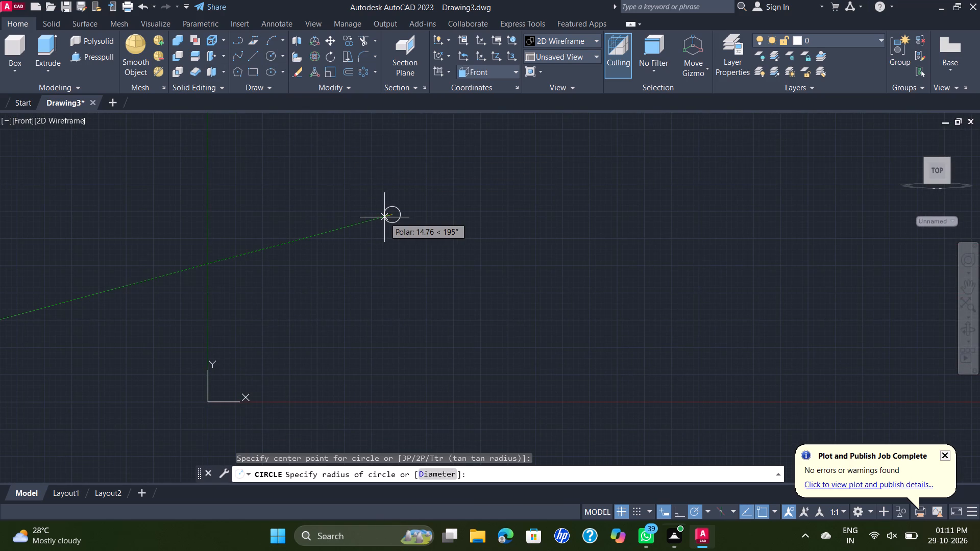
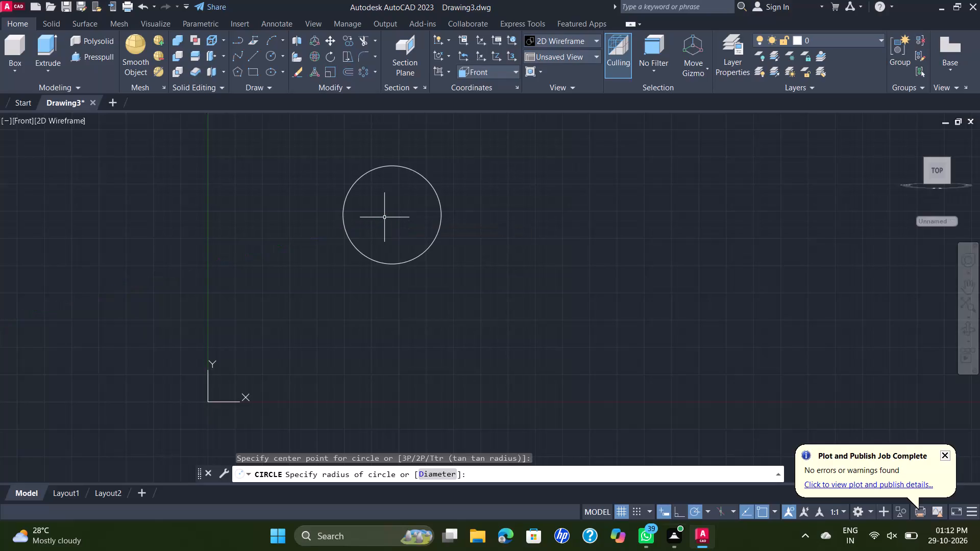
Complete the circle on the front plane with a radius of 90.
{"action": "key", "text": "space"}
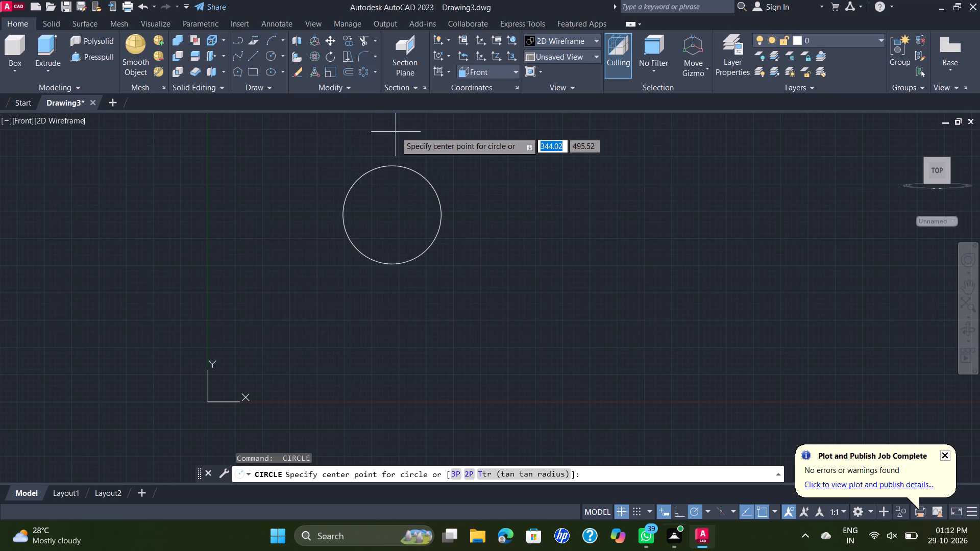
{"action": "key", "text": "Escape"}
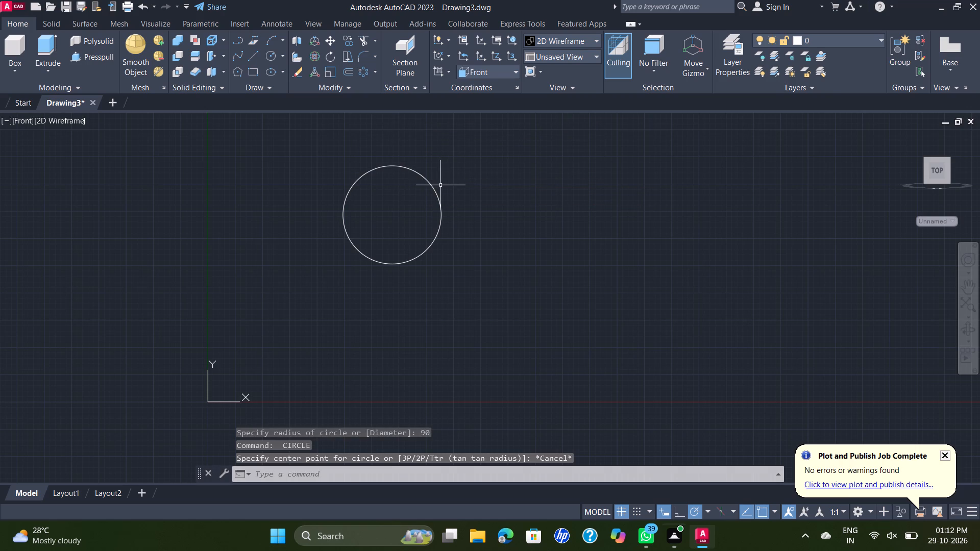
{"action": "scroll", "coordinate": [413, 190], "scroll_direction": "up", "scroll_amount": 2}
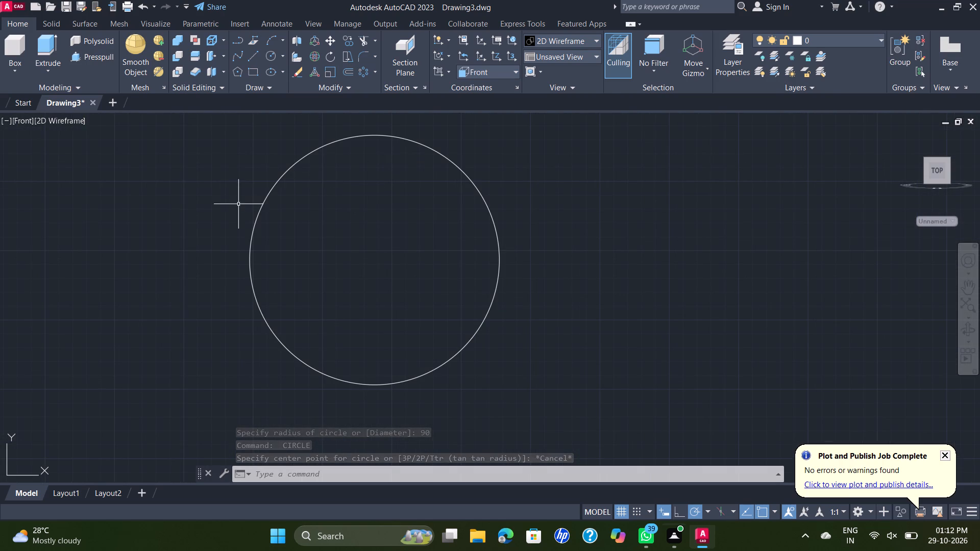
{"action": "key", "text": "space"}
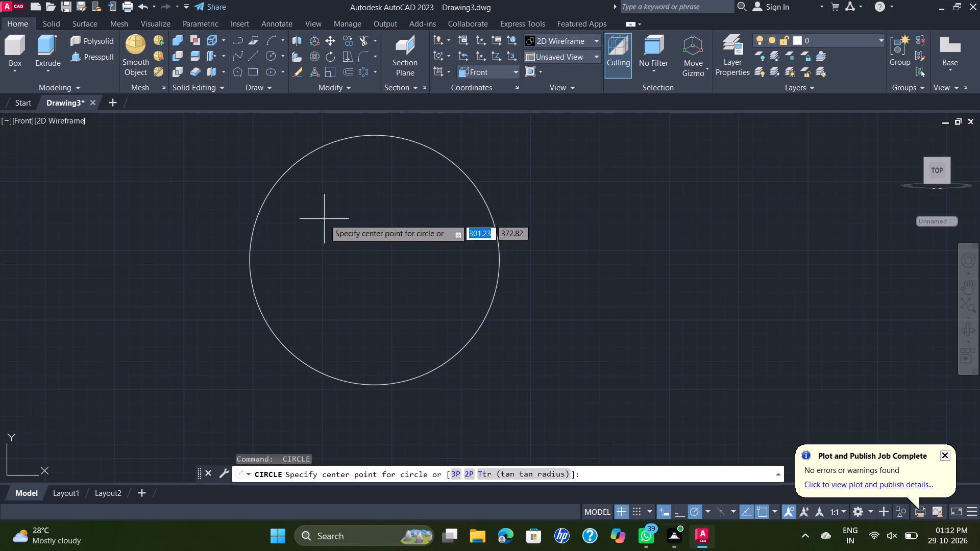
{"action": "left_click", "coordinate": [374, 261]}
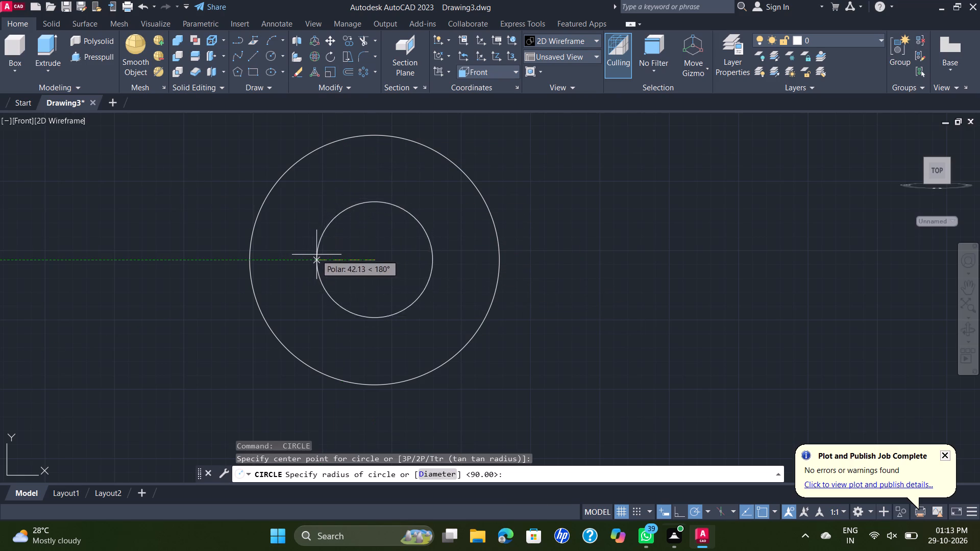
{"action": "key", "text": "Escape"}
Draw a 40-unit horizontal line from the large circle's center in the negative X direction.
{"action": "key", "text": "l"}
{"action": "key", "text": "Return"}
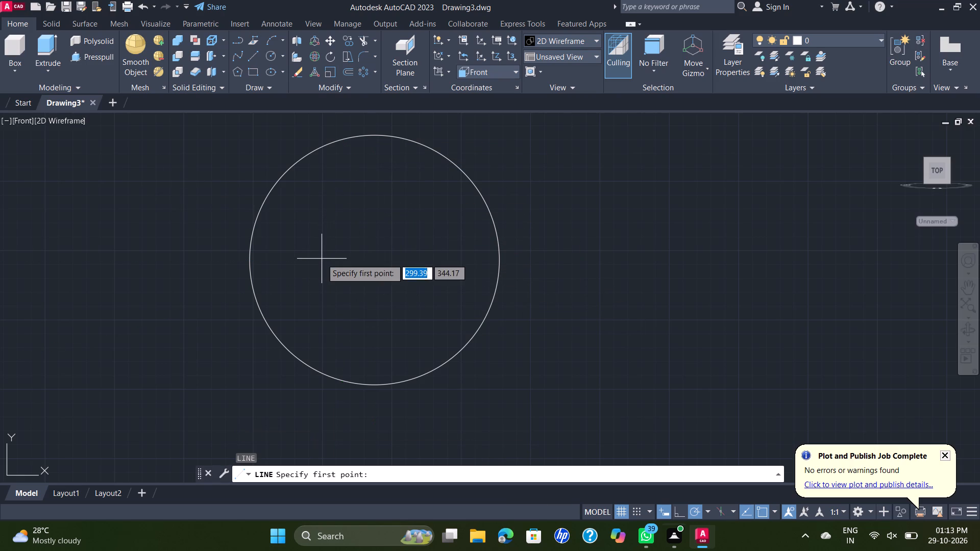
{"action": "left_click", "coordinate": [375, 261]}
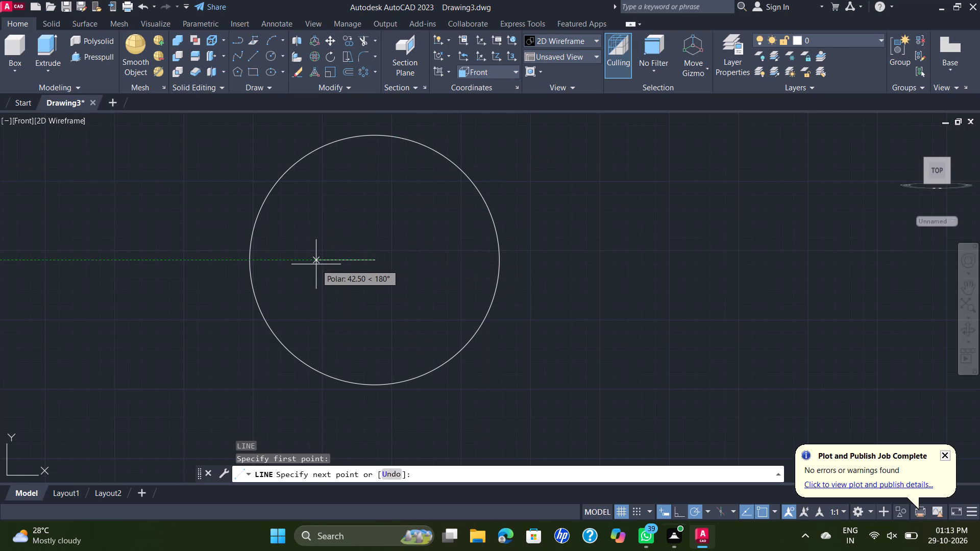
{"action": "type", "text": "40"}
{"action": "key", "text": "Return"}
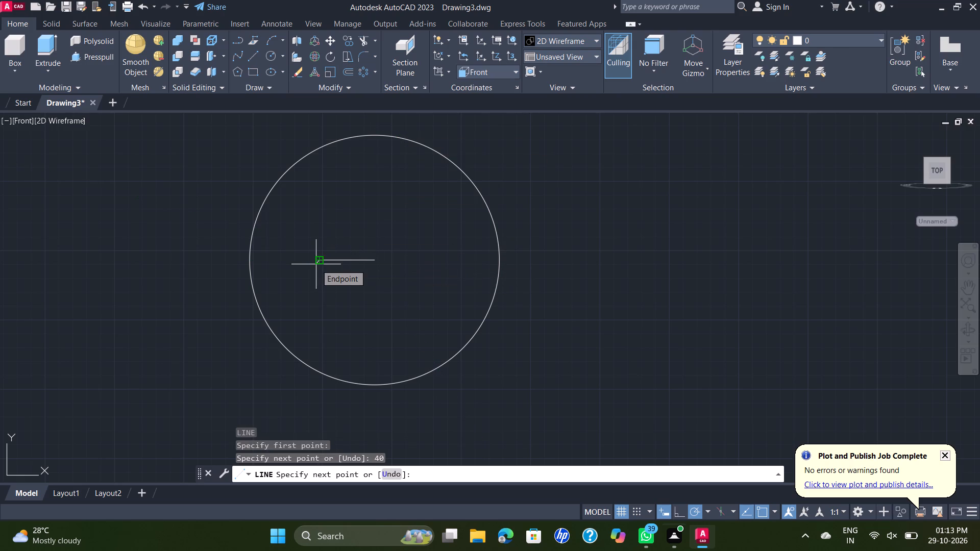
{"action": "key", "text": "Escape"}
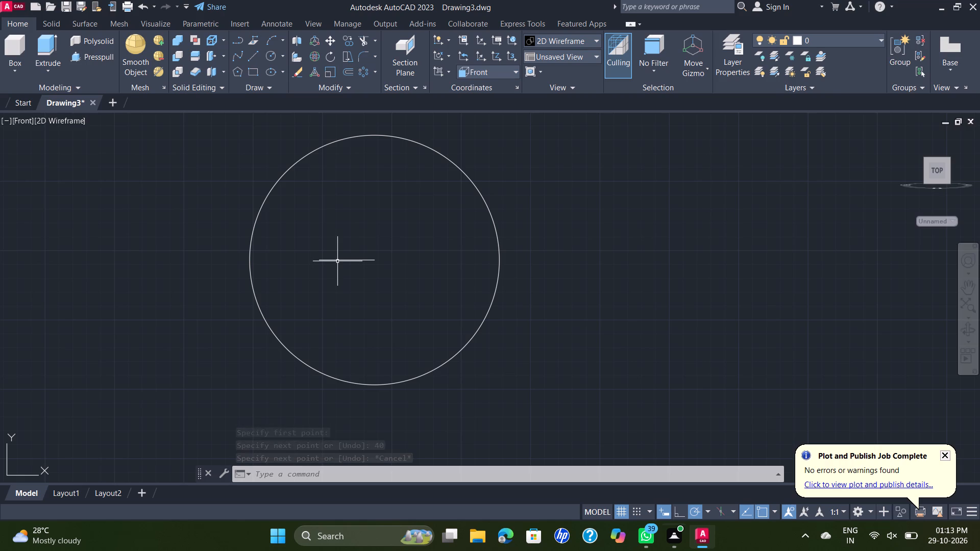
Draw a circle of radius 25 centered on the free end of the 40-unit line.
{"action": "key", "text": "c"}
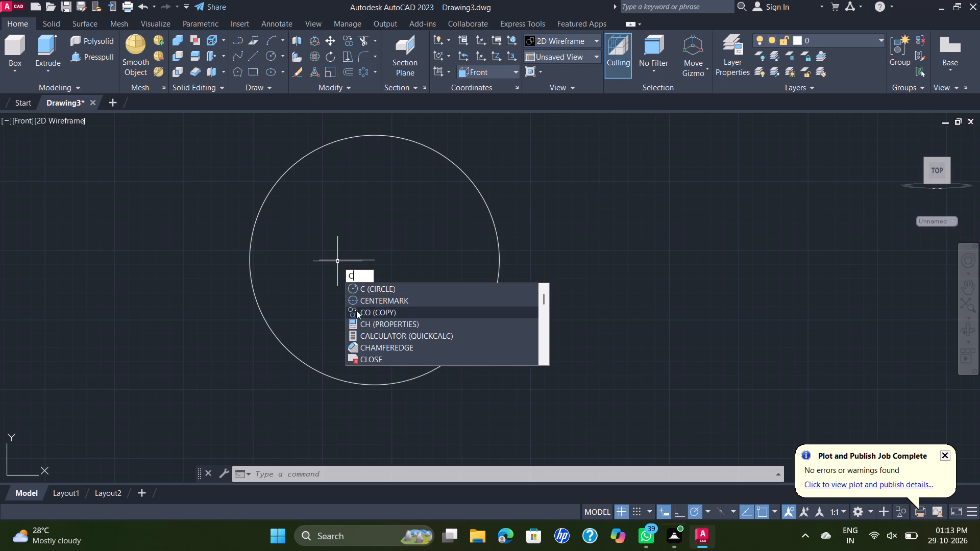
{"action": "left_click", "coordinate": [365, 289]}
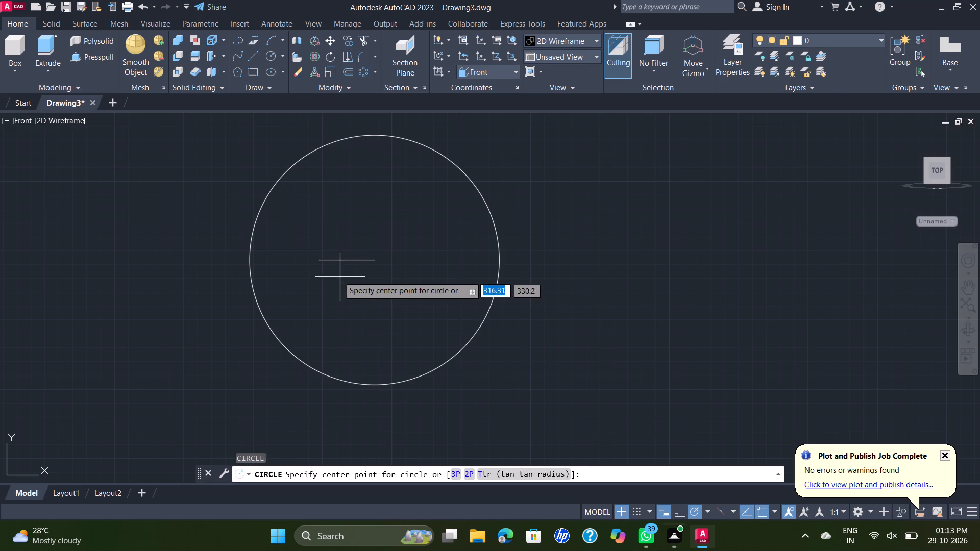
{"action": "left_click", "coordinate": [318, 260]}
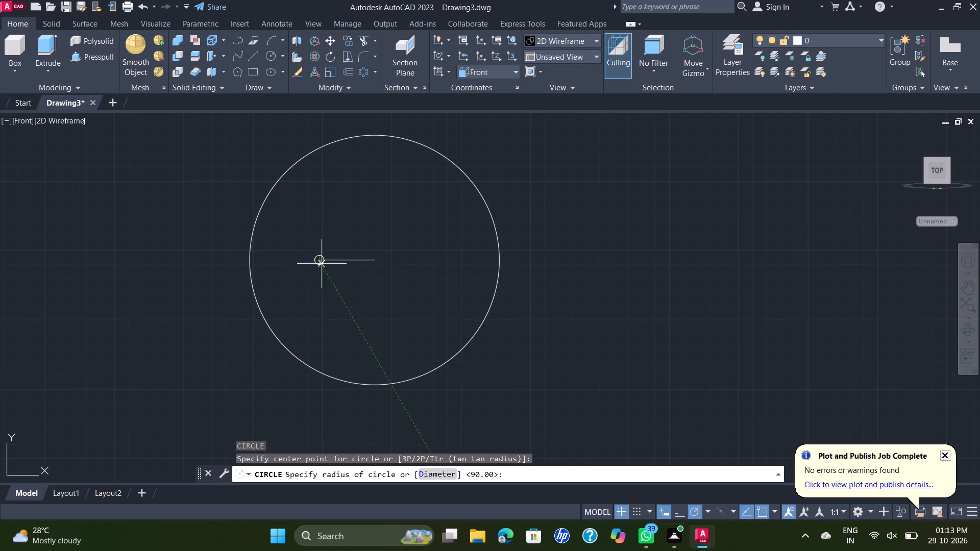
{"action": "type", "text": "25"}
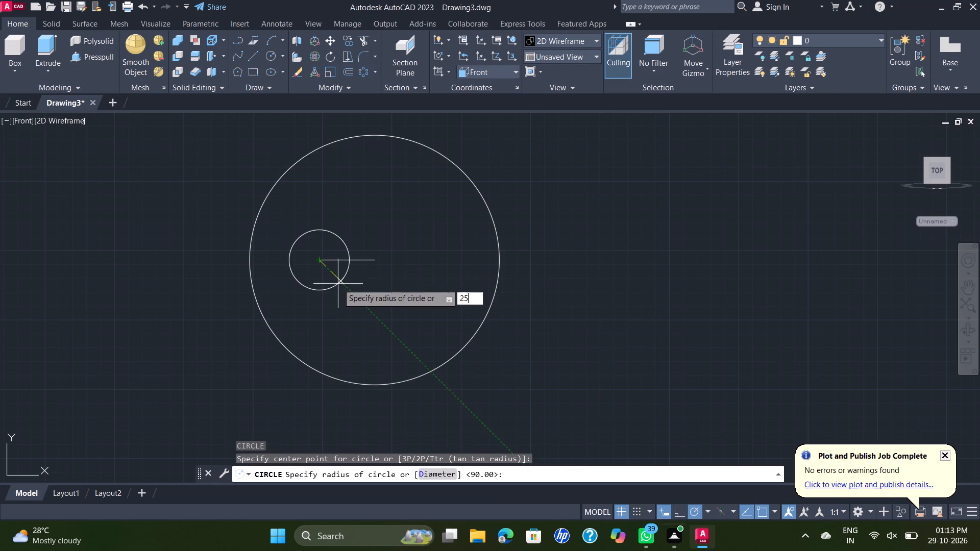
{"action": "key", "text": "Return"}
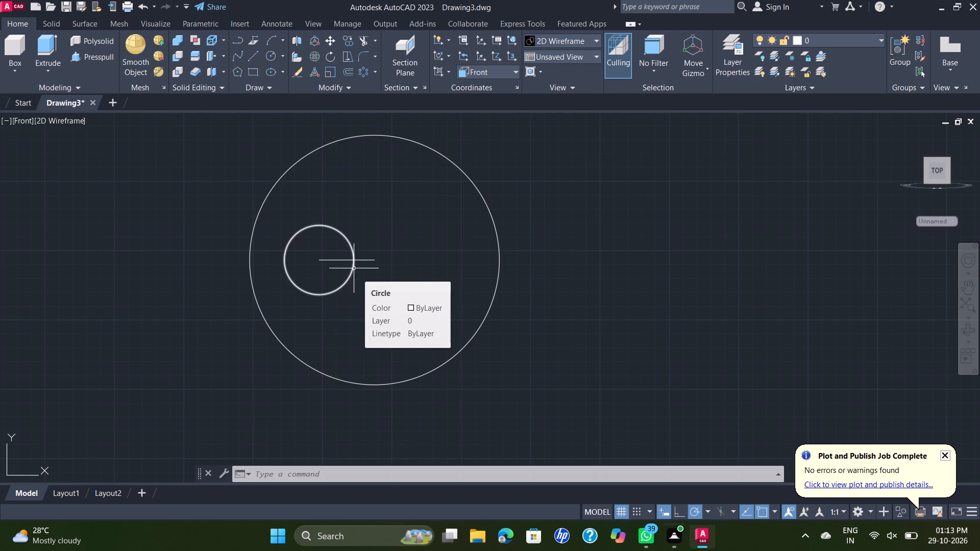
Move the small circle so its positive-X quadrant lands on the large circle's center.
{"action": "left_click", "coordinate": [354, 268]}
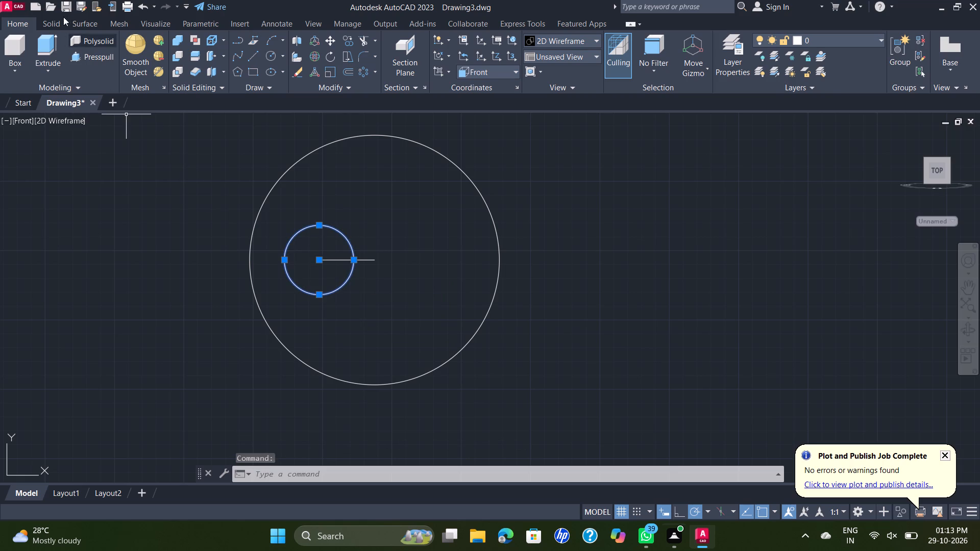
{"action": "left_click", "coordinate": [328, 44]}
{"action": "left_click", "coordinate": [353, 257]}
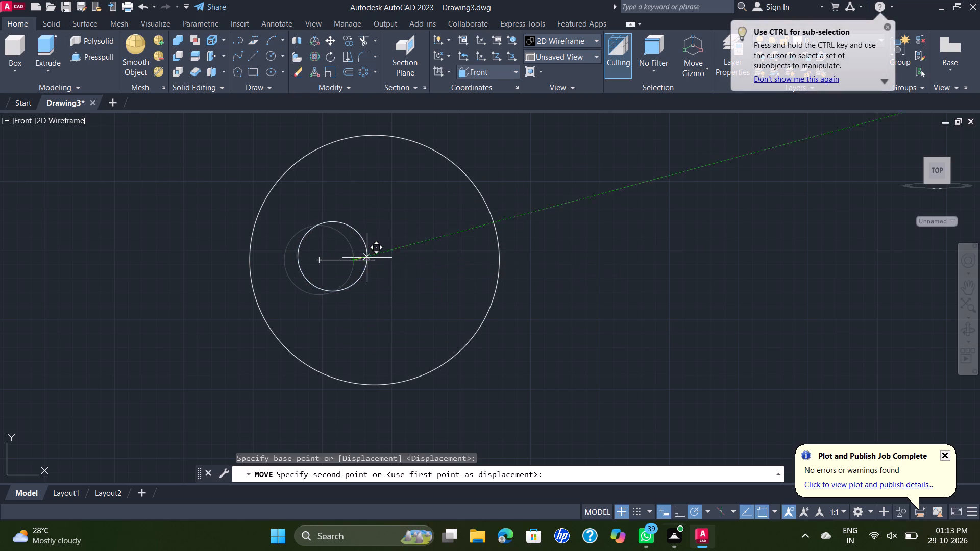
{"action": "left_click", "coordinate": [373, 259]}
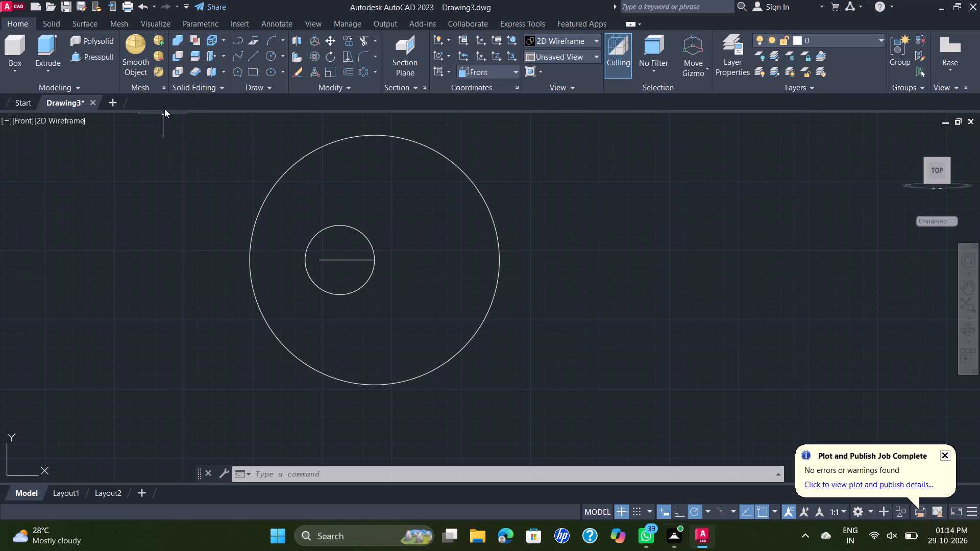
Draw a vertical line about 97.5 long from the horizontal line's free end down past the large circle's lower edge.
{"action": "left_click", "coordinate": [250, 57]}
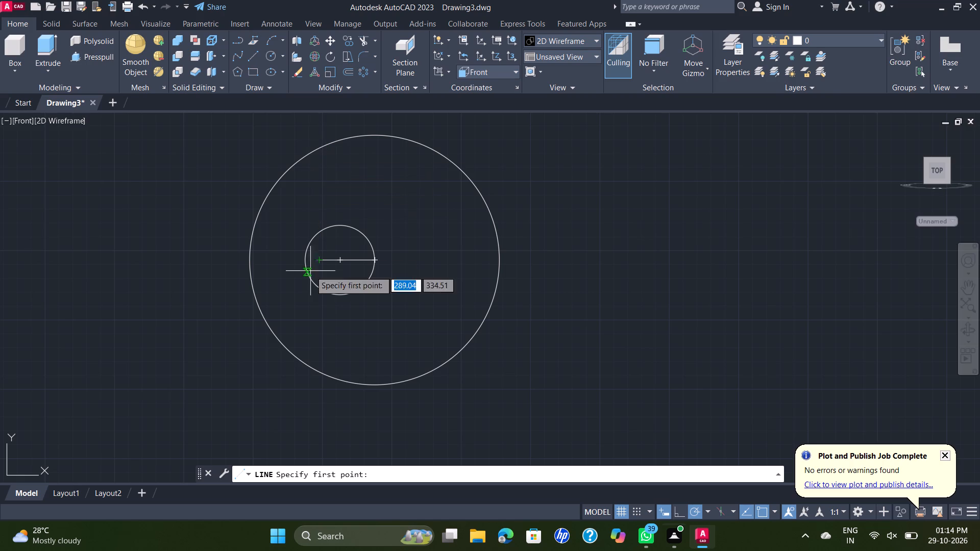
{"action": "key", "text": "Escape"}
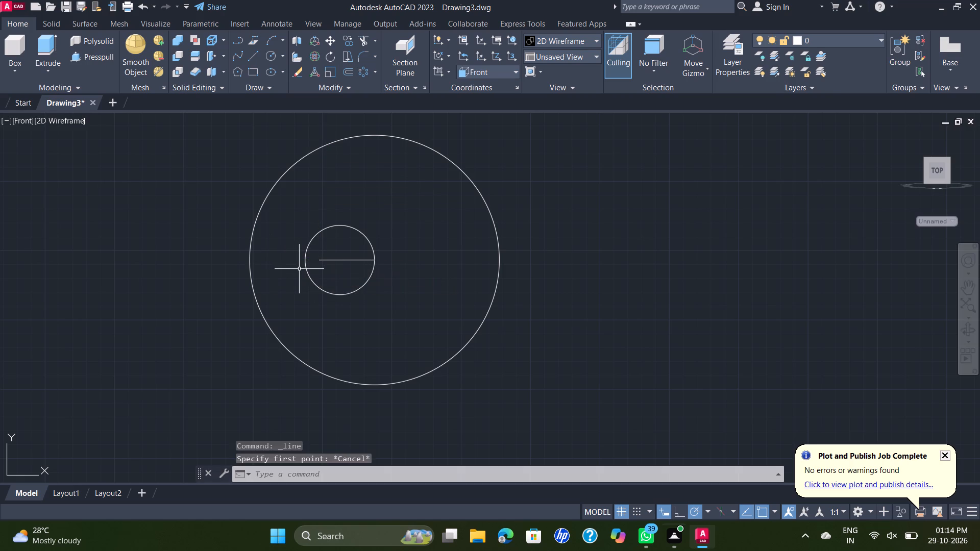
{"action": "key", "text": "space"}
{"action": "left_click", "coordinate": [318, 259]}
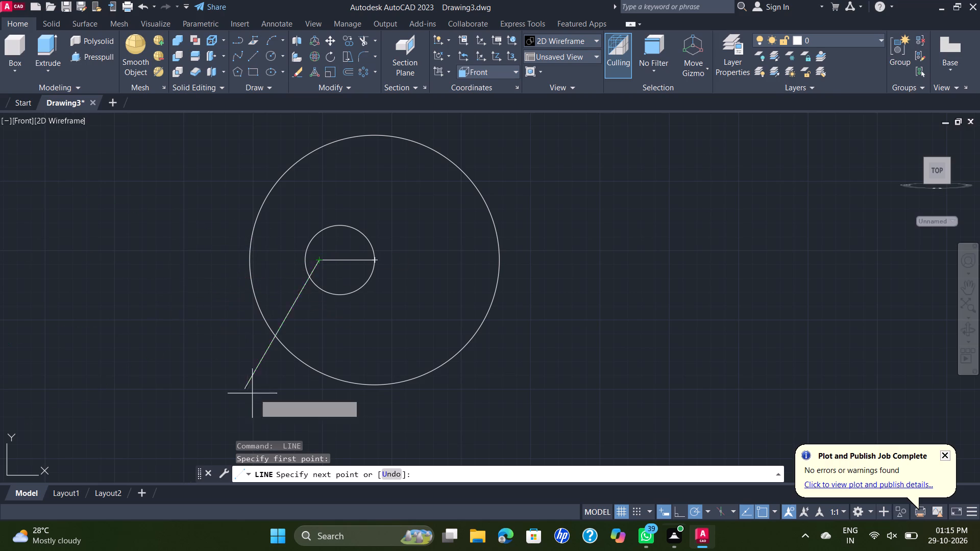
{"action": "left_click", "coordinate": [316, 395]}
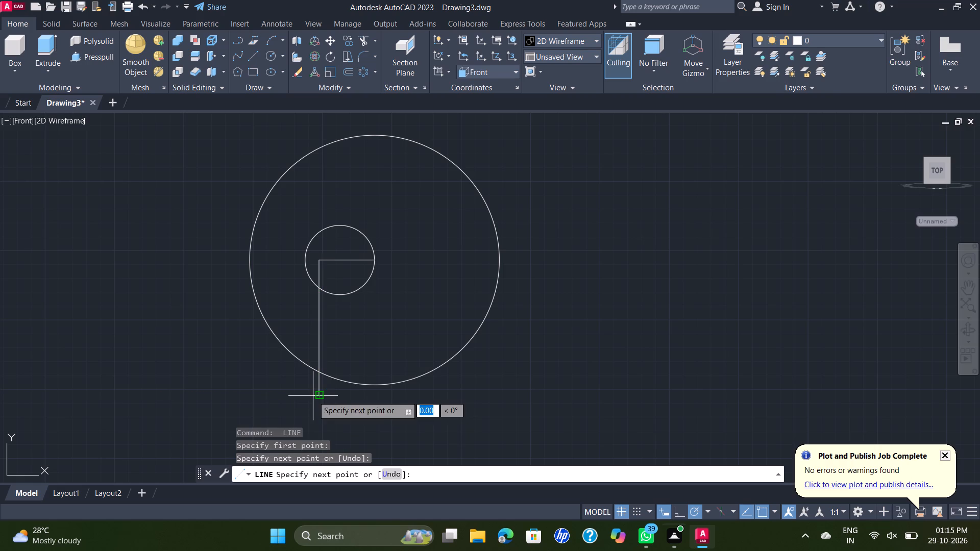
{"action": "key", "text": "Escape"}
Draw a 40-unit line in the negative X direction from where the vertical line crosses the large circle.
{"action": "key", "text": "space"}
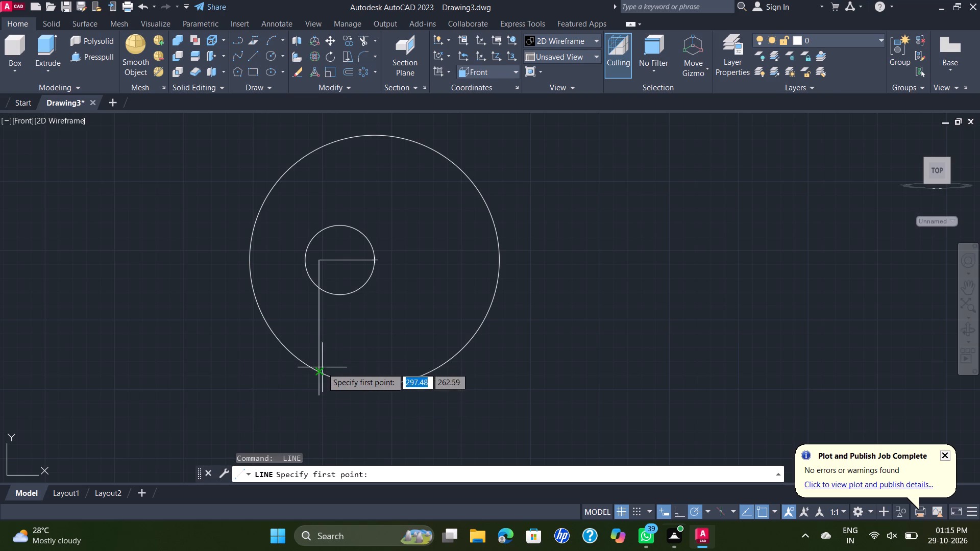
{"action": "left_click", "coordinate": [318, 372]}
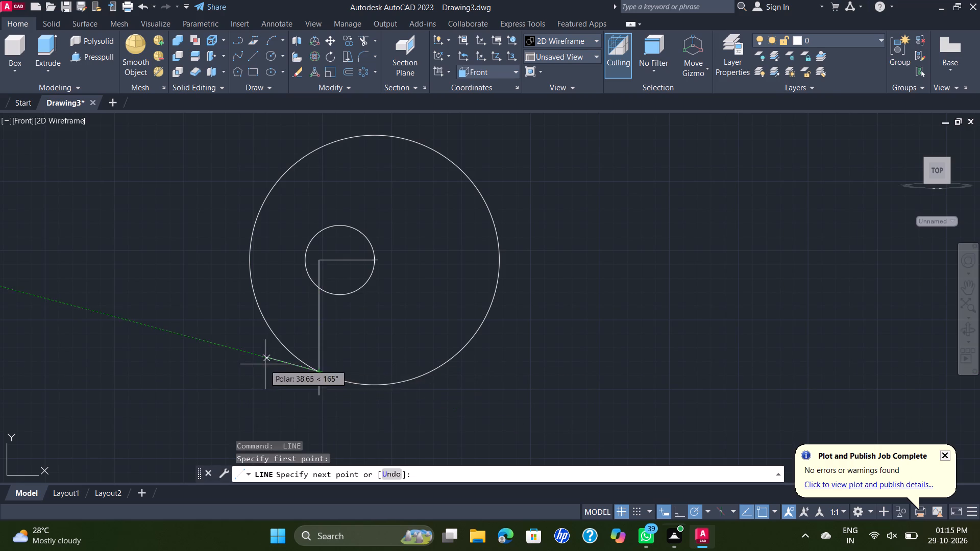
{"action": "type", "text": "40"}
{"action": "key", "text": "Return"}
{"action": "key", "text": "Escape"}
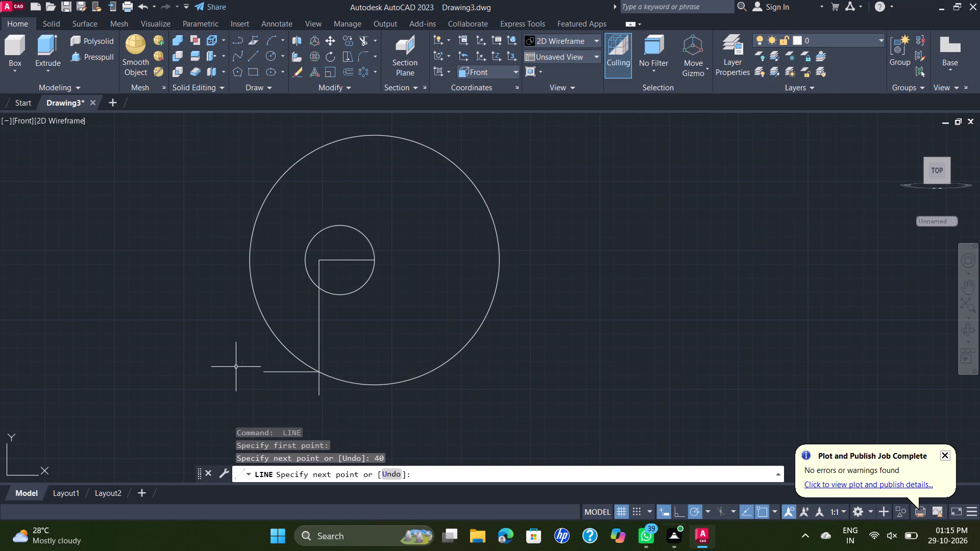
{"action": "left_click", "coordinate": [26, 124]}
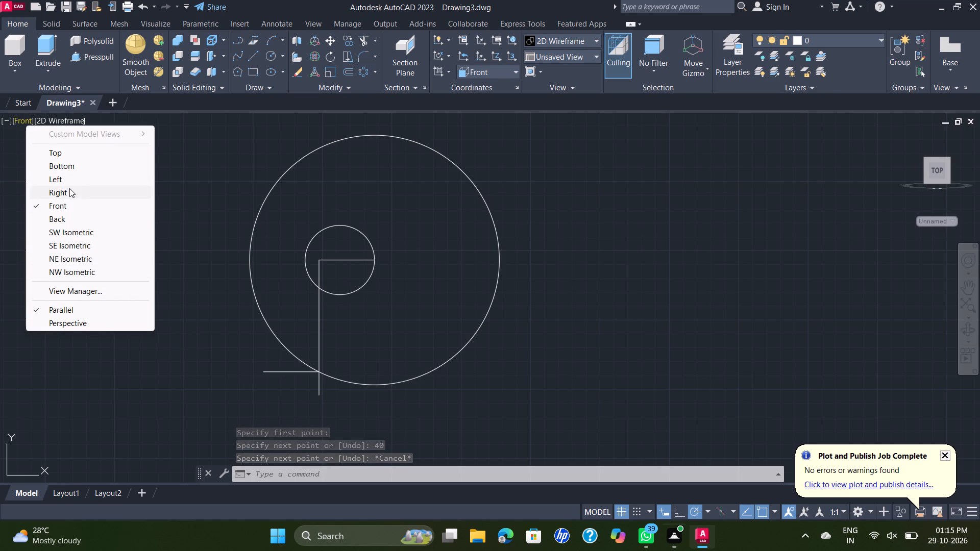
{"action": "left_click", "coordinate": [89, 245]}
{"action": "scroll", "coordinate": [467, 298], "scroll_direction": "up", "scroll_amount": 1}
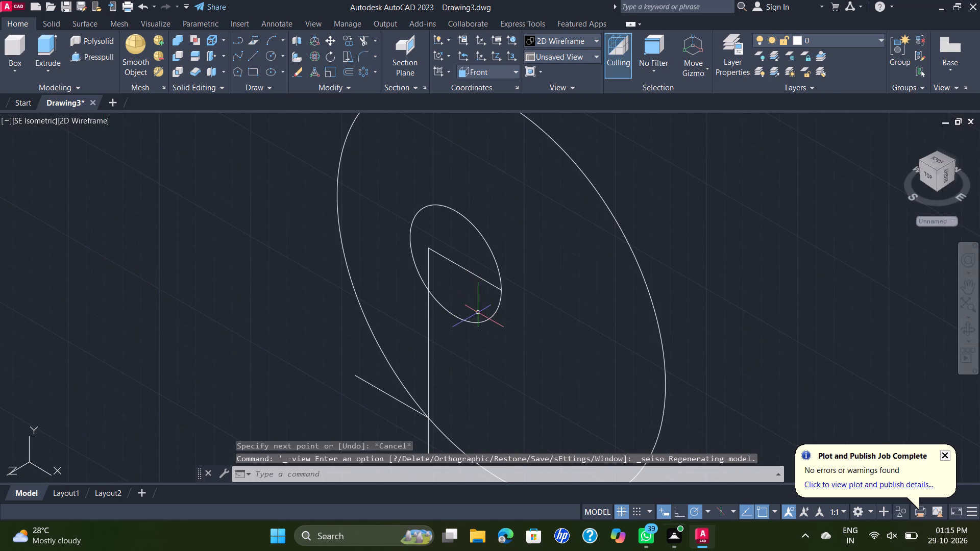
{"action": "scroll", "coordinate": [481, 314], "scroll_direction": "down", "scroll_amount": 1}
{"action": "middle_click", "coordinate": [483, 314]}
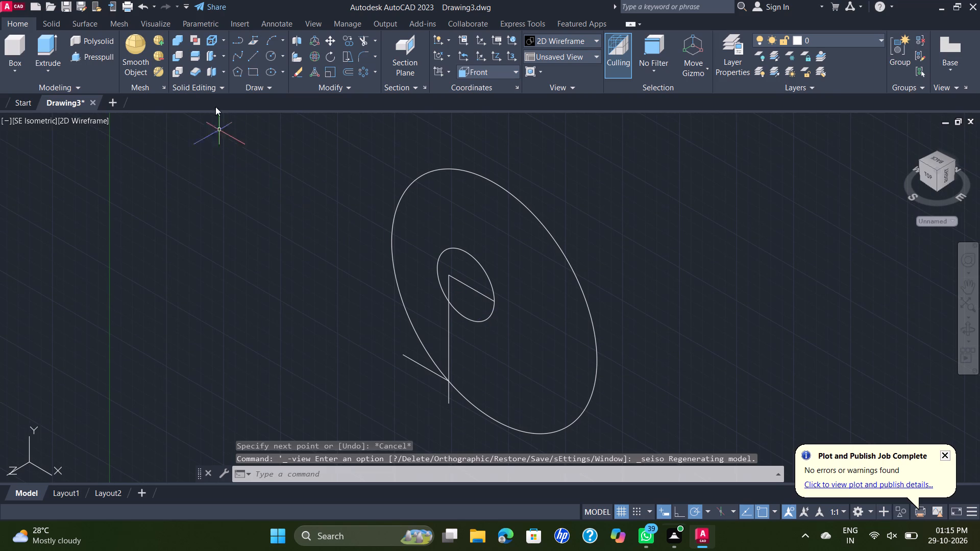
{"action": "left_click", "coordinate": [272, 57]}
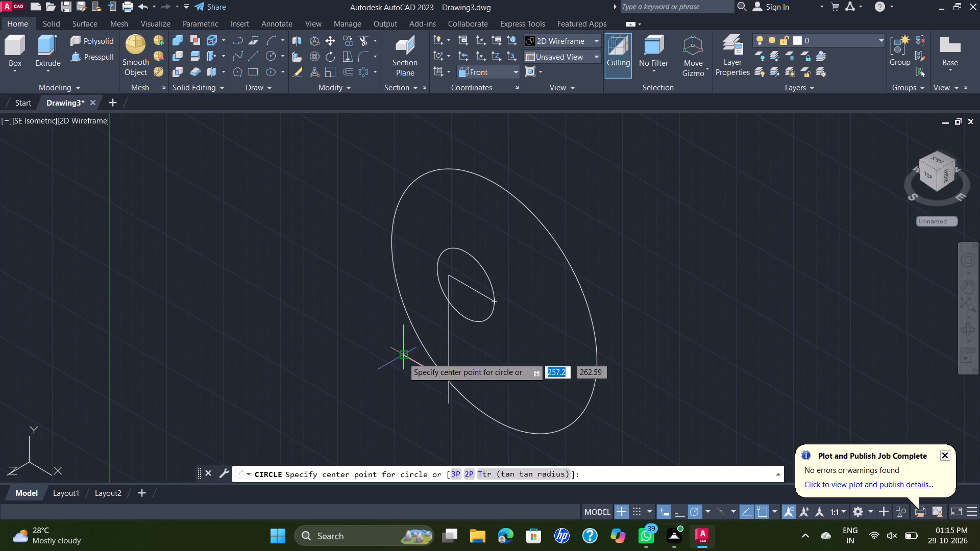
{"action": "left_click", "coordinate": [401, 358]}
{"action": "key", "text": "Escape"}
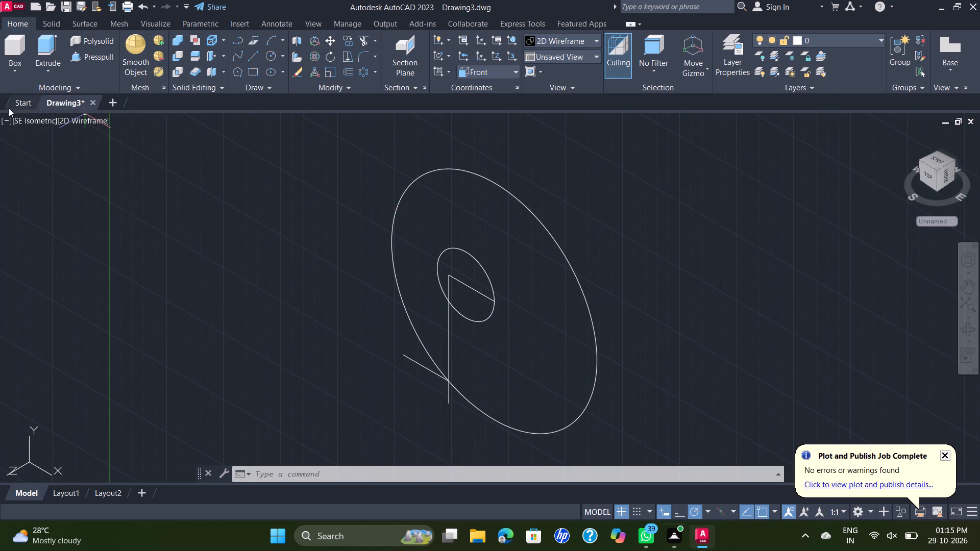
Switch the viewport to the Top view to make the top plane the working plane.
{"action": "left_click", "coordinate": [26, 126]}
{"action": "left_click", "coordinate": [75, 159]}
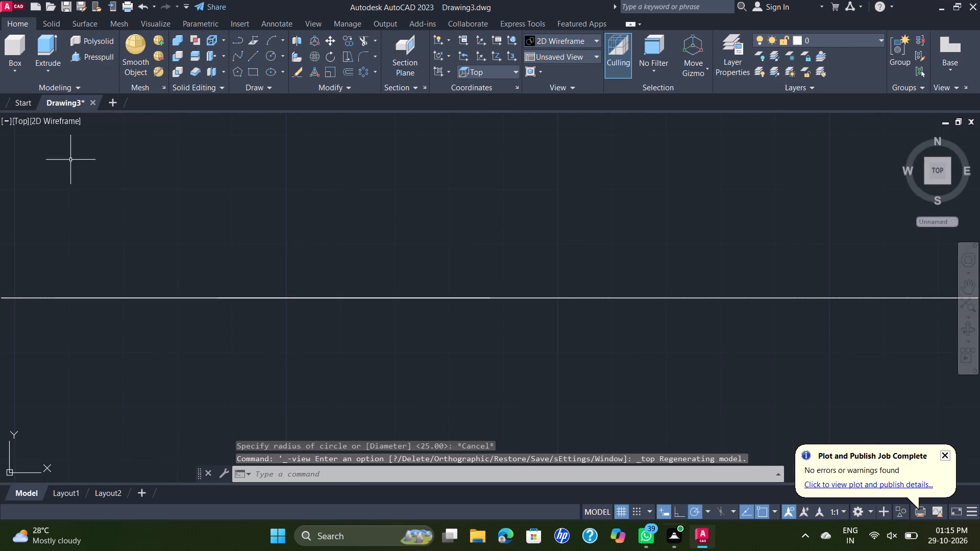
{"action": "scroll", "coordinate": [351, 143], "scroll_direction": "down", "scroll_amount": 3}
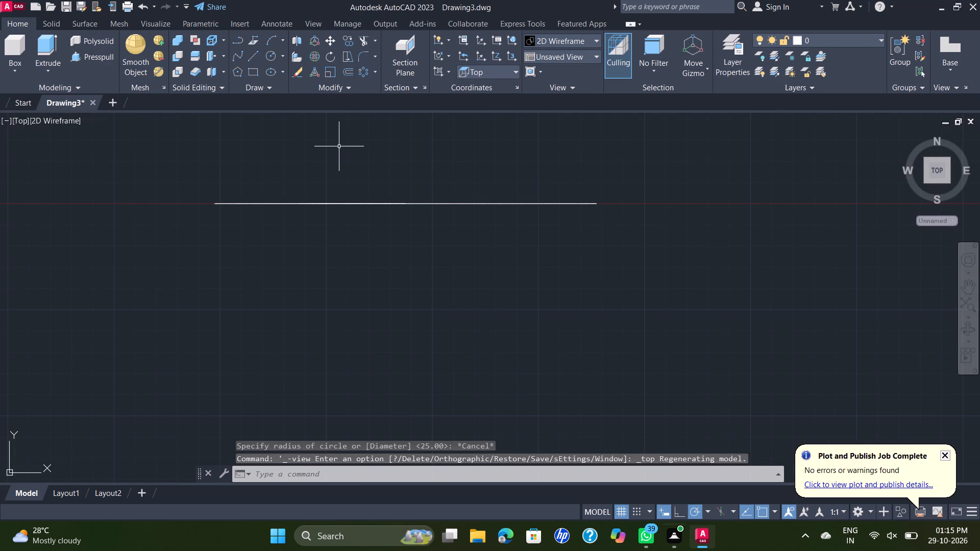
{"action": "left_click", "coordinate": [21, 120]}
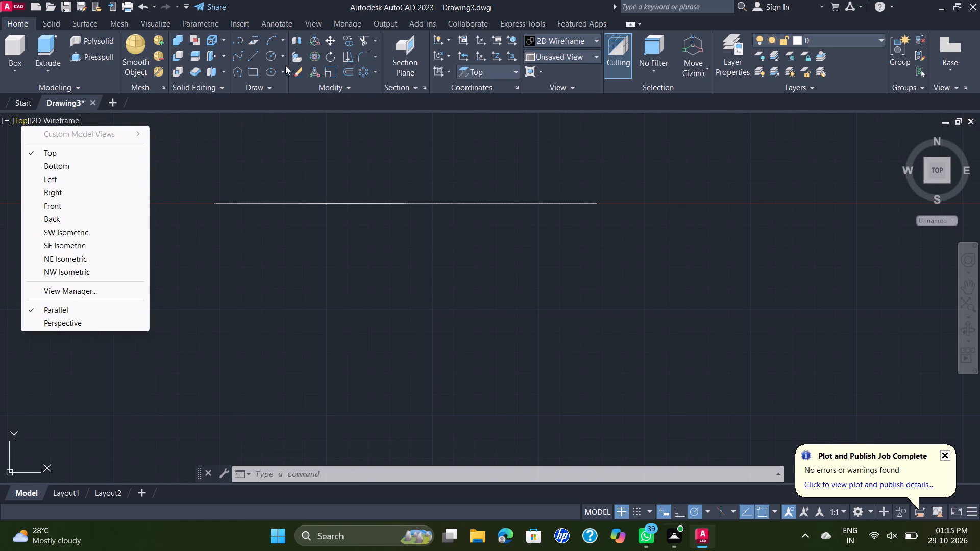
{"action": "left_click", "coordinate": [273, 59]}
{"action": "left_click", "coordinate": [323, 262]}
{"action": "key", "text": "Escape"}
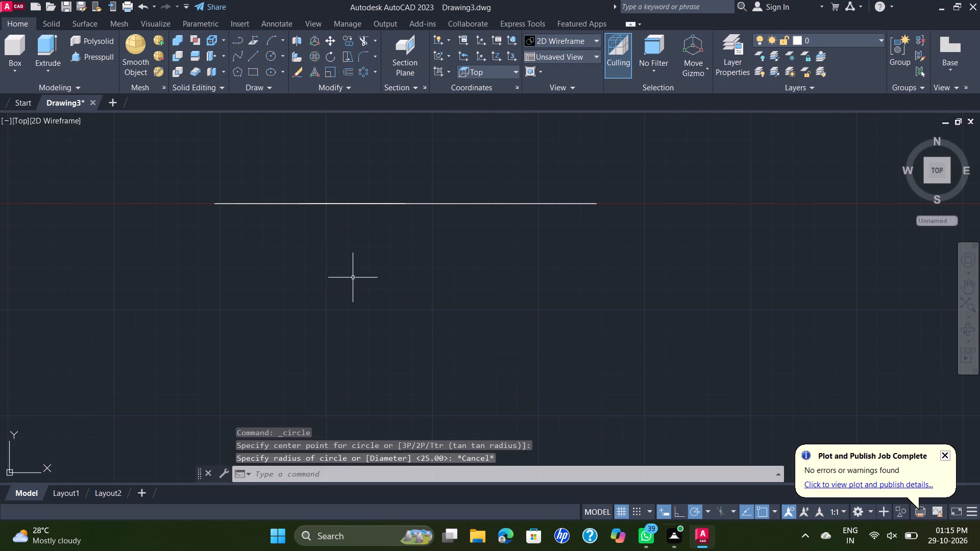
Set the viewport to SE Isometric, keeping the top plane as the working plane.
{"action": "left_click", "coordinate": [27, 119]}
{"action": "left_click", "coordinate": [86, 242]}
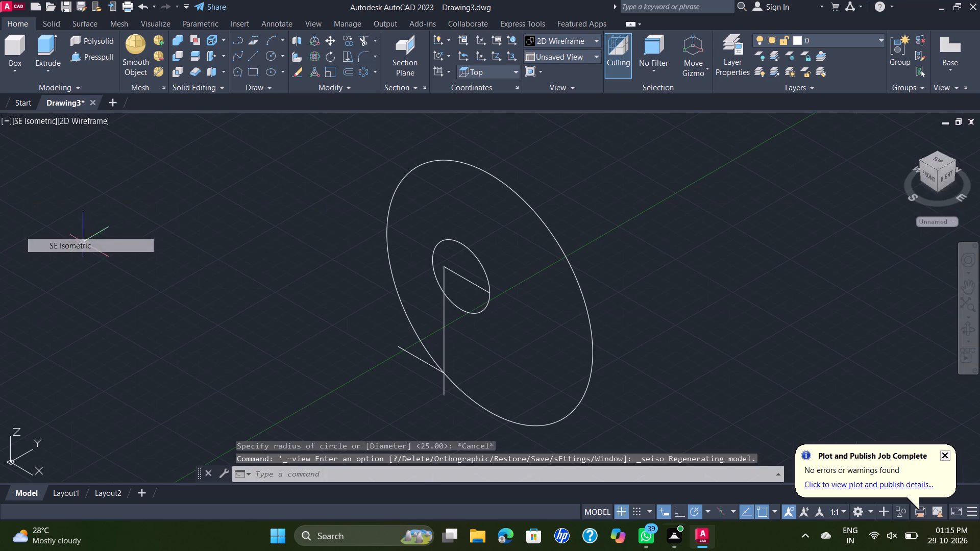
Draw a 60-diameter circle centred on the free end of the 40-unit line.
{"action": "scroll", "coordinate": [459, 263], "scroll_direction": "down", "scroll_amount": 1}
{"action": "middle_click_drag", "start_coordinate": [445, 257], "coordinate": [438, 258]}
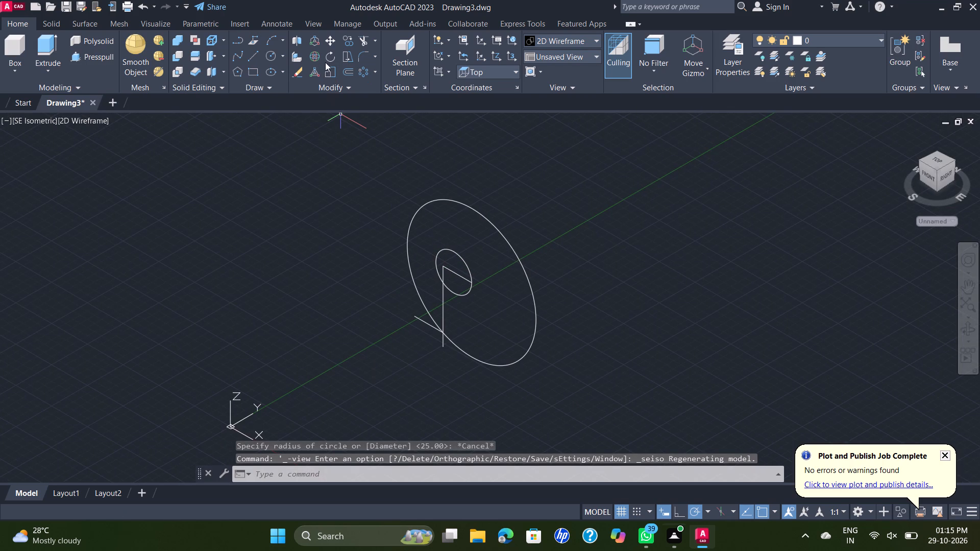
{"action": "left_click", "coordinate": [265, 59]}
{"action": "scroll", "coordinate": [425, 346], "scroll_direction": "up", "scroll_amount": 2}
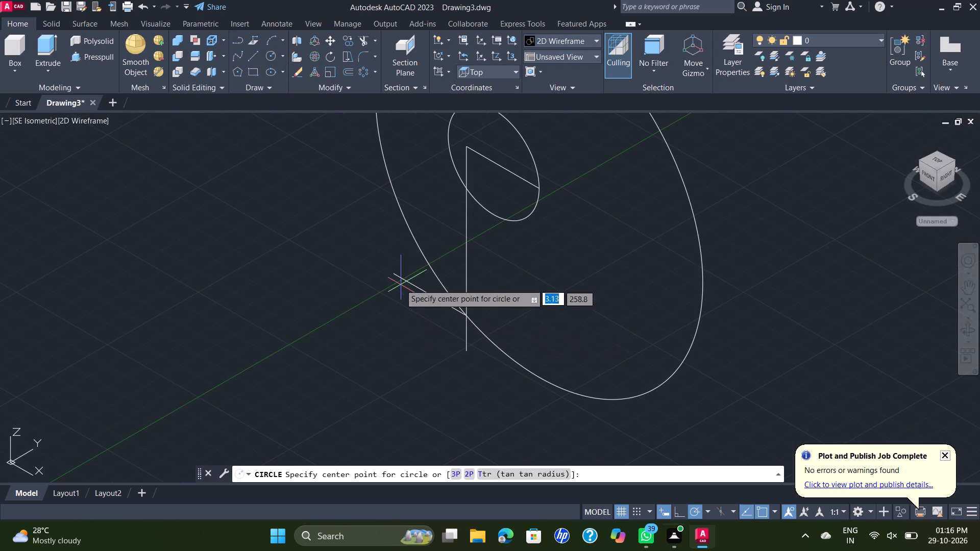
{"action": "left_click", "coordinate": [394, 272]}
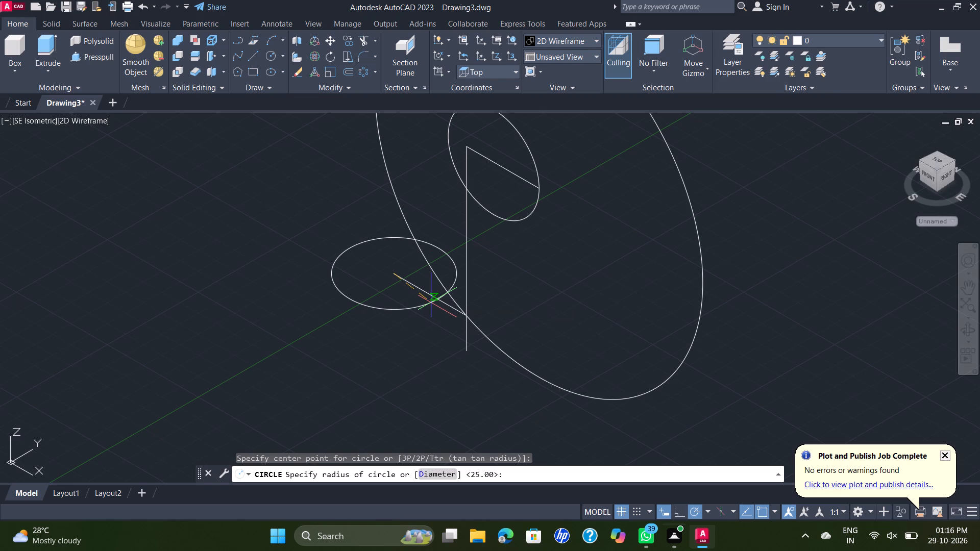
{"action": "key", "text": "d"}
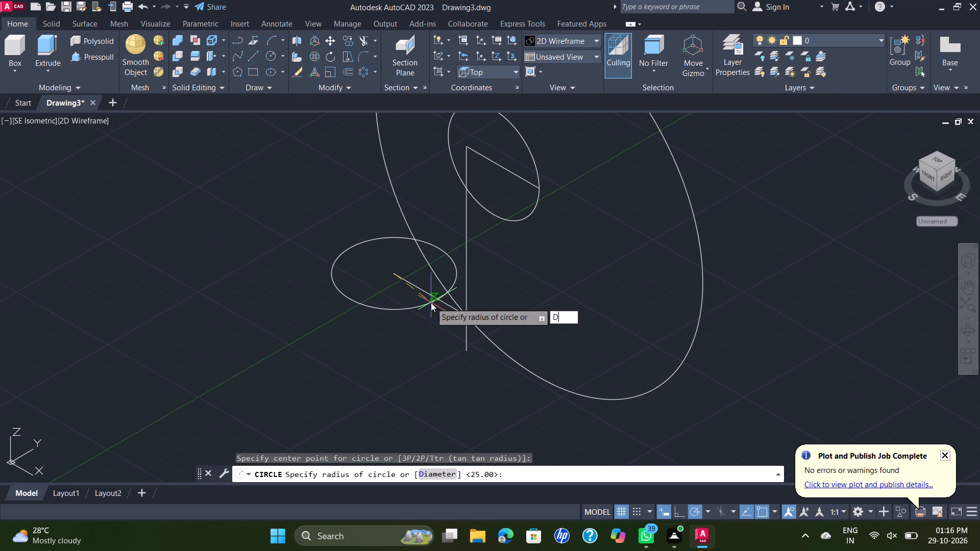
{"action": "key", "text": "Return"}
{"action": "type", "text": "60"}
{"action": "key", "text": "Return"}
Draw a vertical line about 95 long from the existing vertical line's upper end up past the large circle's top.
{"action": "scroll", "coordinate": [431, 303], "scroll_direction": "down", "scroll_amount": 2}
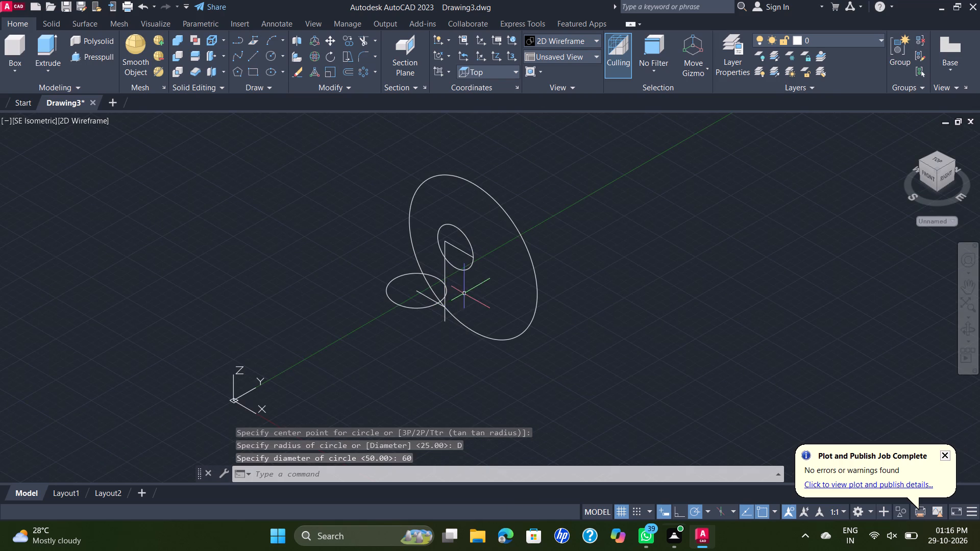
{"action": "middle_click_drag", "start_coordinate": [464, 293], "coordinate": [458, 324]}
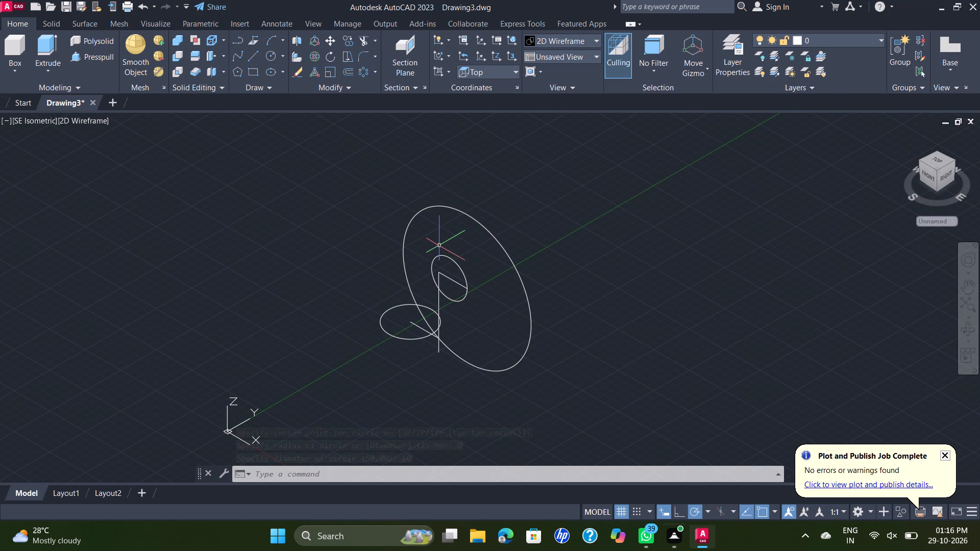
{"action": "left_click", "coordinate": [502, 245]}
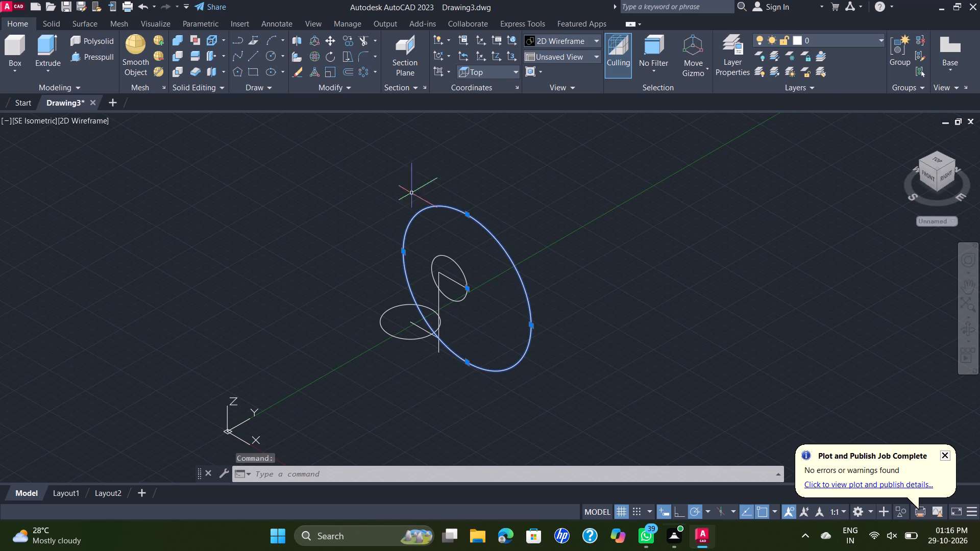
{"action": "key", "text": "Escape"}
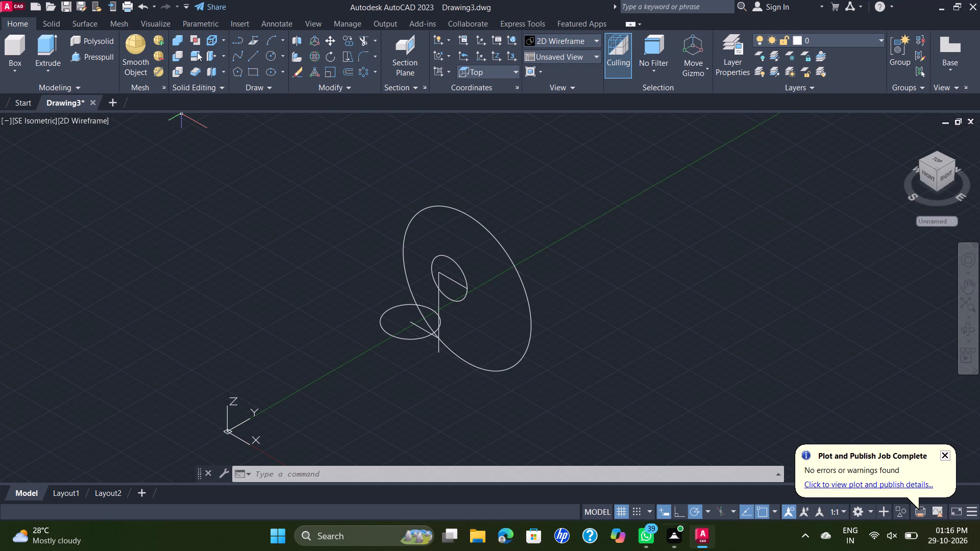
{"action": "left_click", "coordinate": [252, 59]}
{"action": "left_click", "coordinate": [440, 273]}
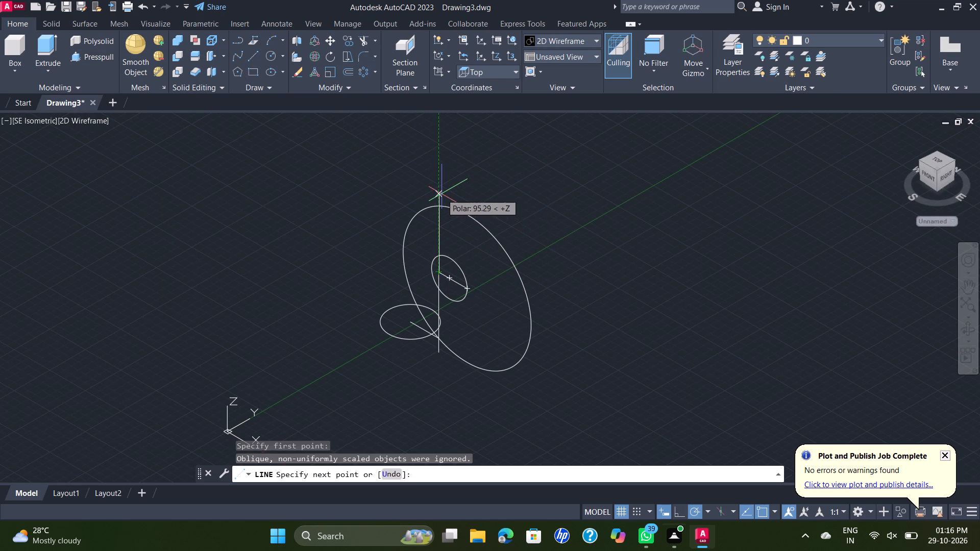
{"action": "left_click", "coordinate": [440, 194]}
{"action": "key", "text": "Escape"}
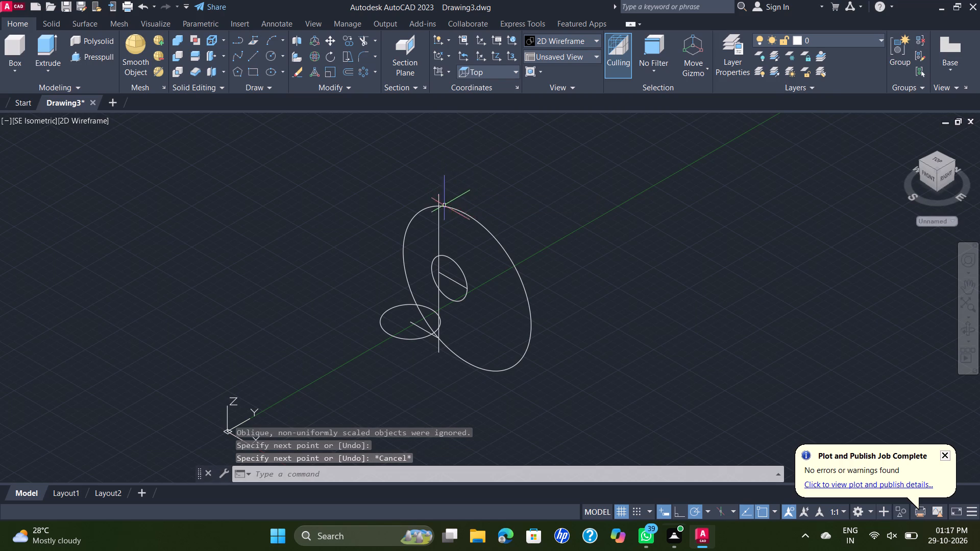
Draw a 40-unit line at 195° from where the upper vertical line crosses the top of the large circle.
{"action": "key", "text": "space"}
{"action": "scroll", "coordinate": [431, 208], "scroll_direction": "up", "scroll_amount": 3}
{"action": "left_click", "coordinate": [452, 195]}
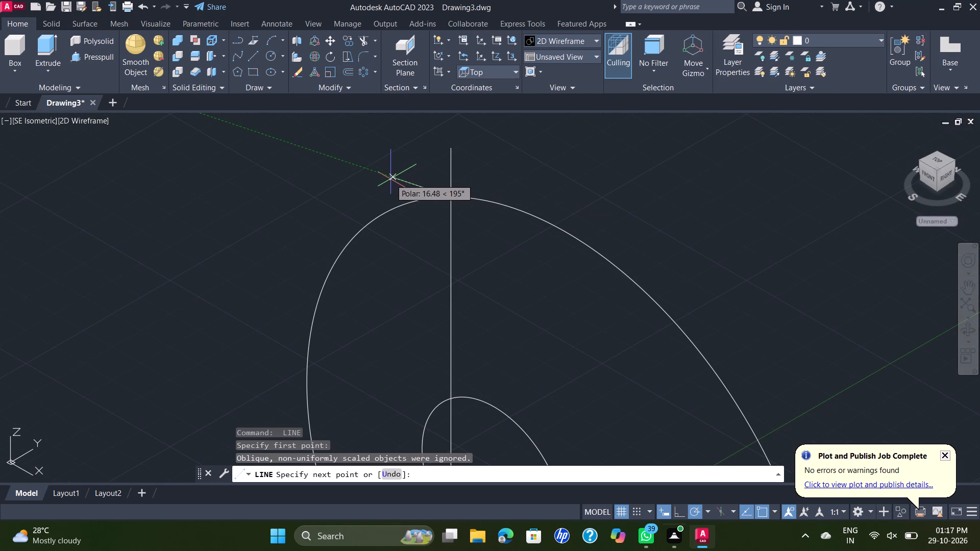
{"action": "type", "text": "40"}
{"action": "key", "text": "Return"}
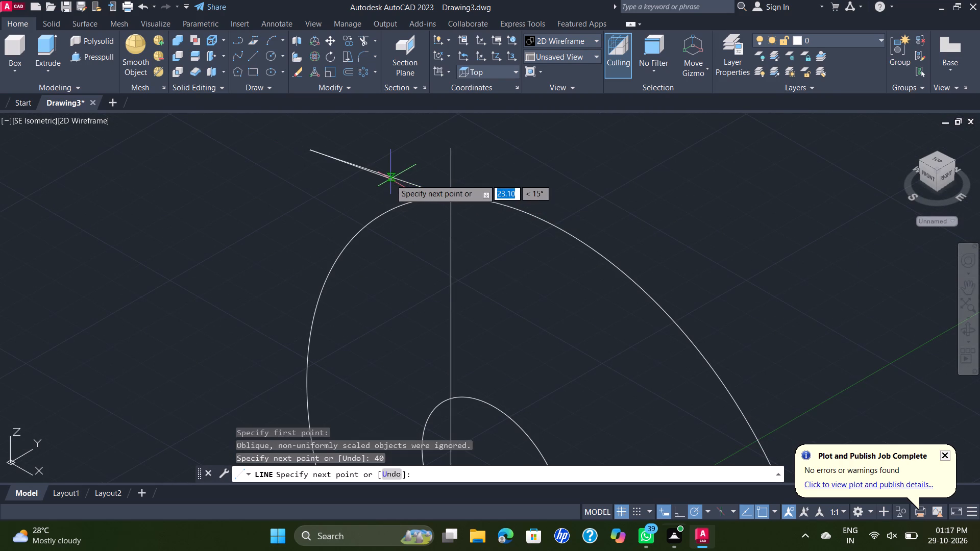
{"action": "key", "text": "Escape"}
Presspull the 60-diameter circle upward to a height of 52.
{"action": "scroll", "coordinate": [390, 167], "scroll_direction": "down", "scroll_amount": 3}
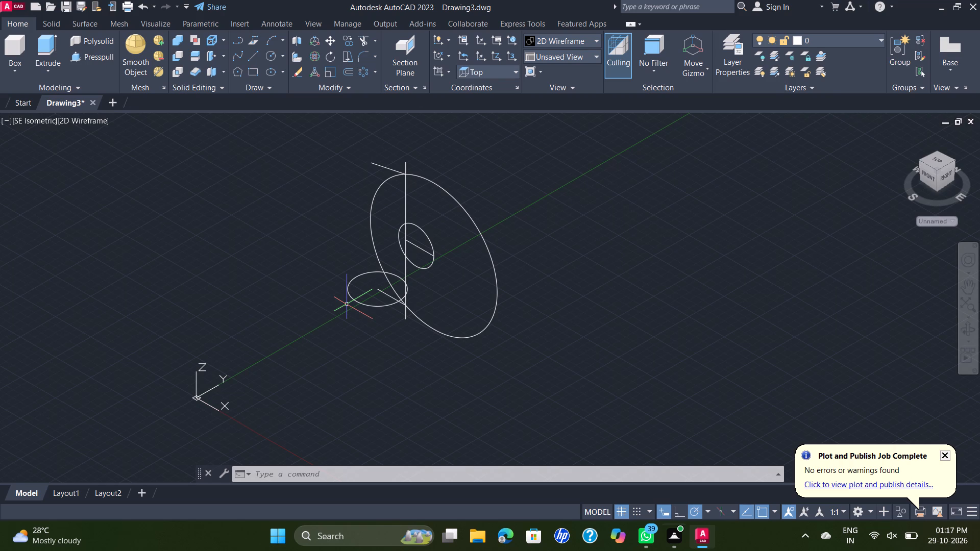
{"action": "left_click", "coordinate": [76, 56]}
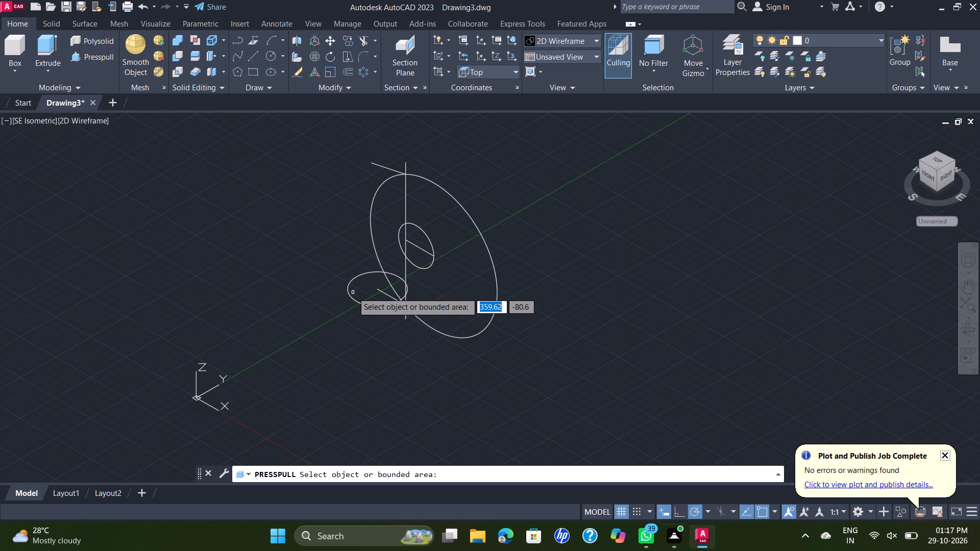
{"action": "left_click", "coordinate": [351, 292]}
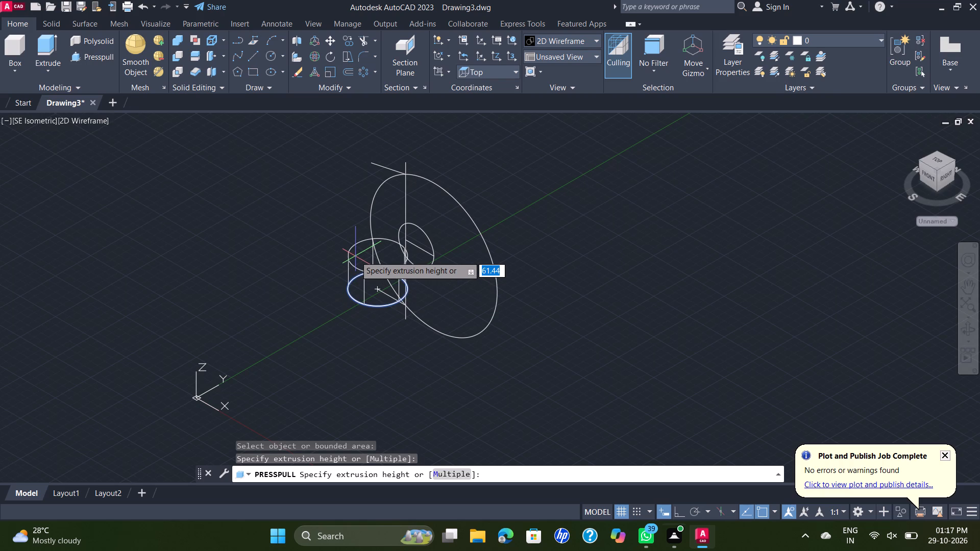
{"action": "key", "text": "5"}
{"action": "key", "text": "2"}
{"action": "key", "text": "Return"}
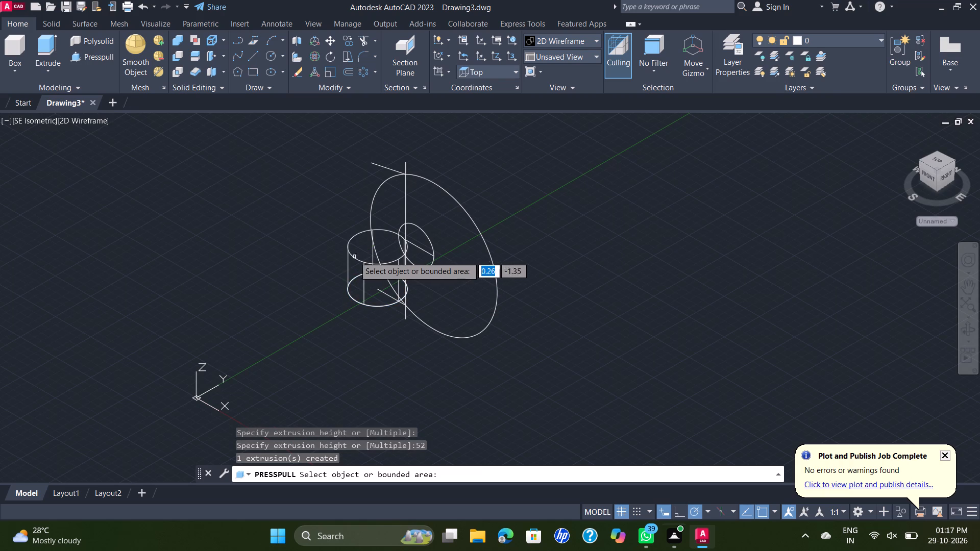
{"action": "key", "text": "Escape"}
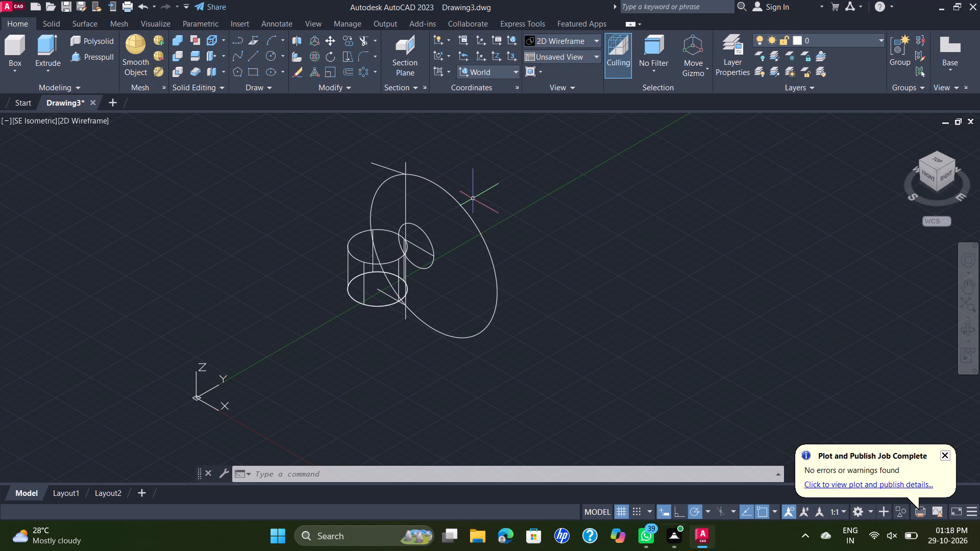
Offset the large circle inward by 15.
{"action": "left_click", "coordinate": [433, 184]}
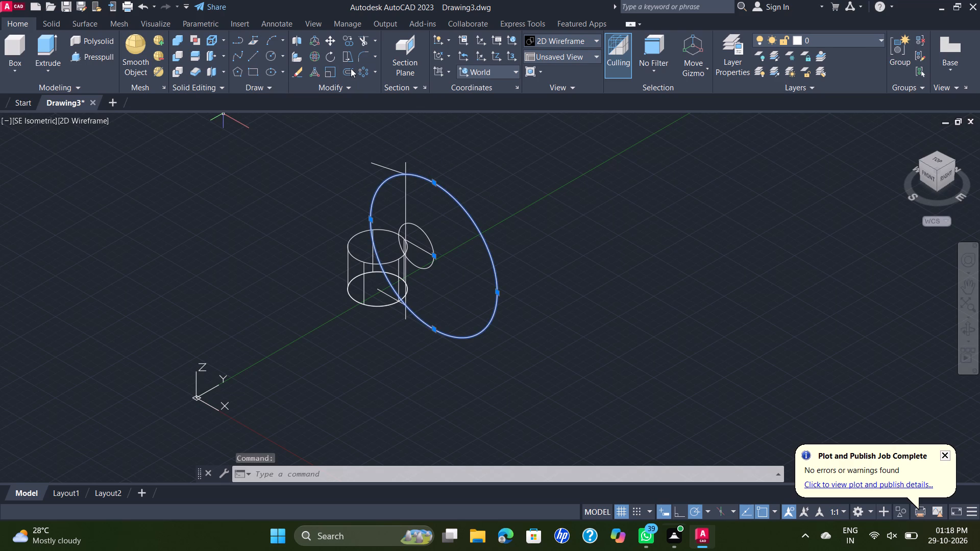
{"action": "left_click", "coordinate": [351, 68]}
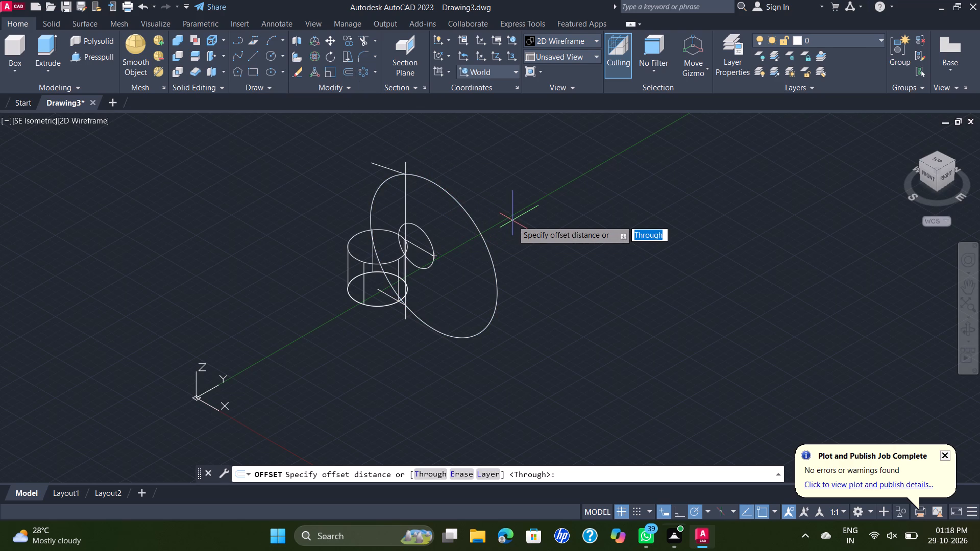
{"action": "type", "text": "15"}
{"action": "key", "text": "Return"}
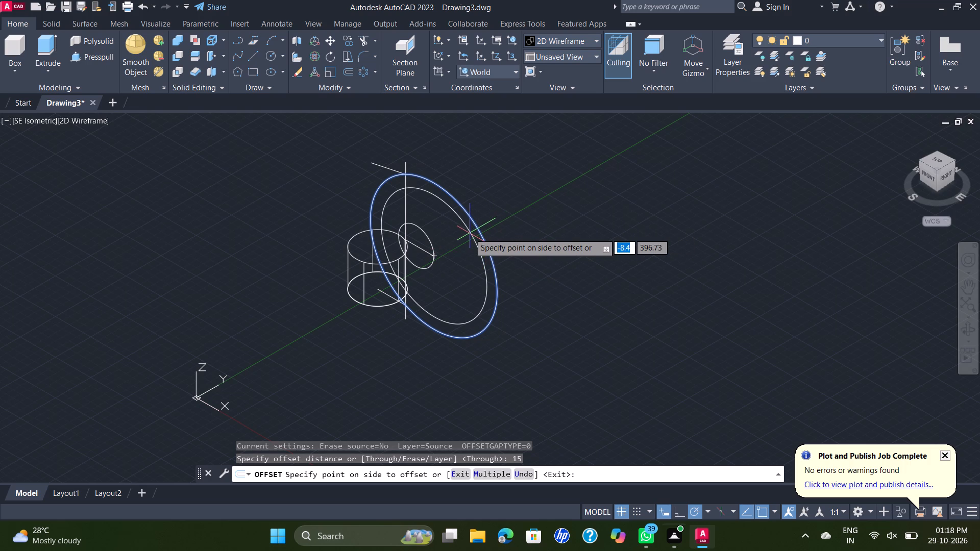
{"action": "left_click", "coordinate": [470, 233]}
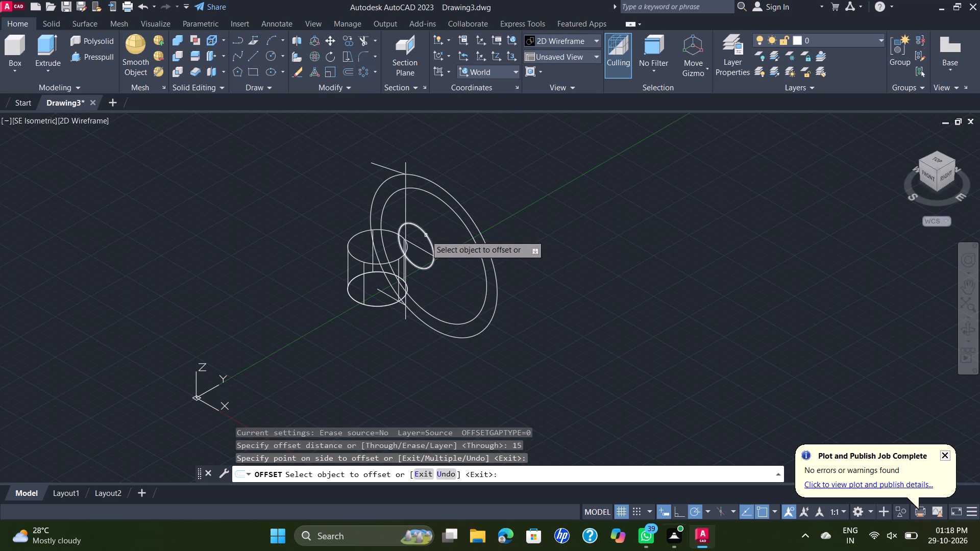
{"action": "key", "text": "space"}
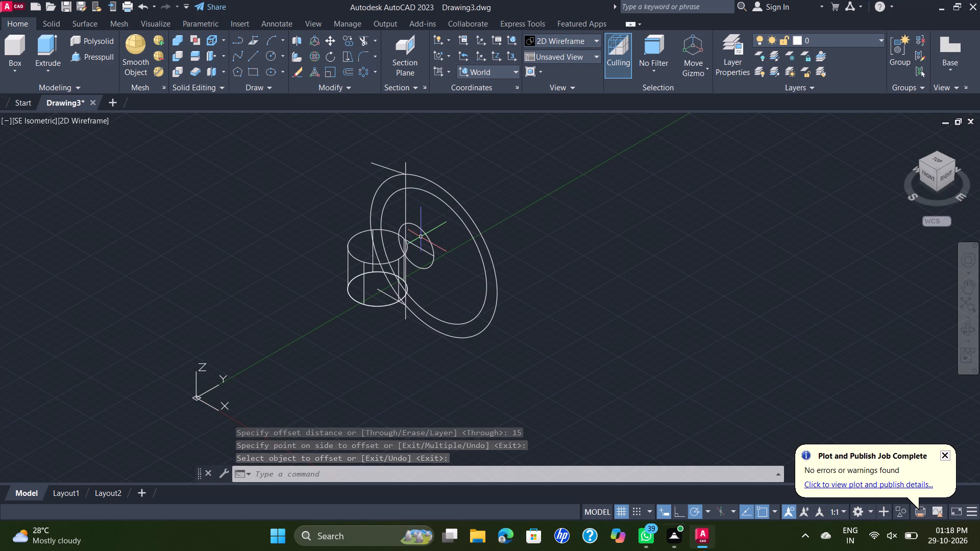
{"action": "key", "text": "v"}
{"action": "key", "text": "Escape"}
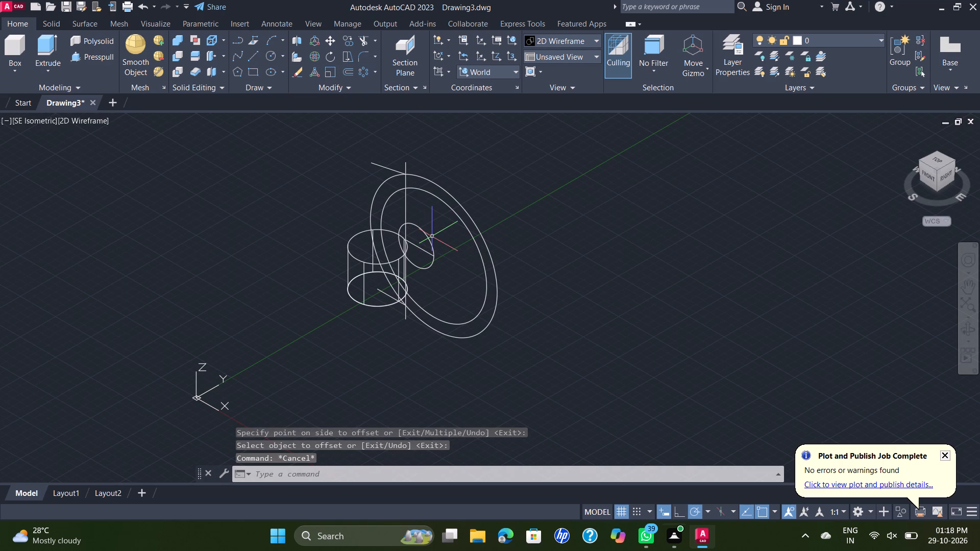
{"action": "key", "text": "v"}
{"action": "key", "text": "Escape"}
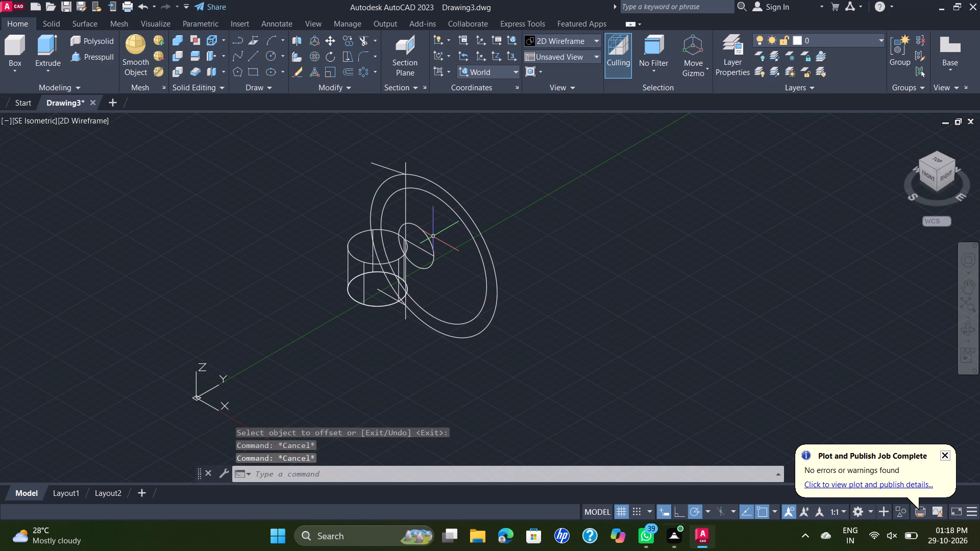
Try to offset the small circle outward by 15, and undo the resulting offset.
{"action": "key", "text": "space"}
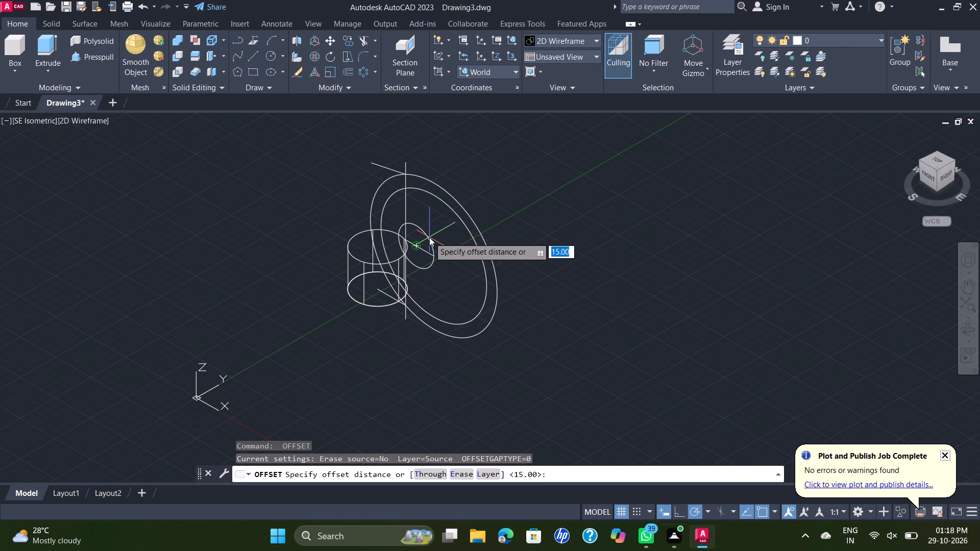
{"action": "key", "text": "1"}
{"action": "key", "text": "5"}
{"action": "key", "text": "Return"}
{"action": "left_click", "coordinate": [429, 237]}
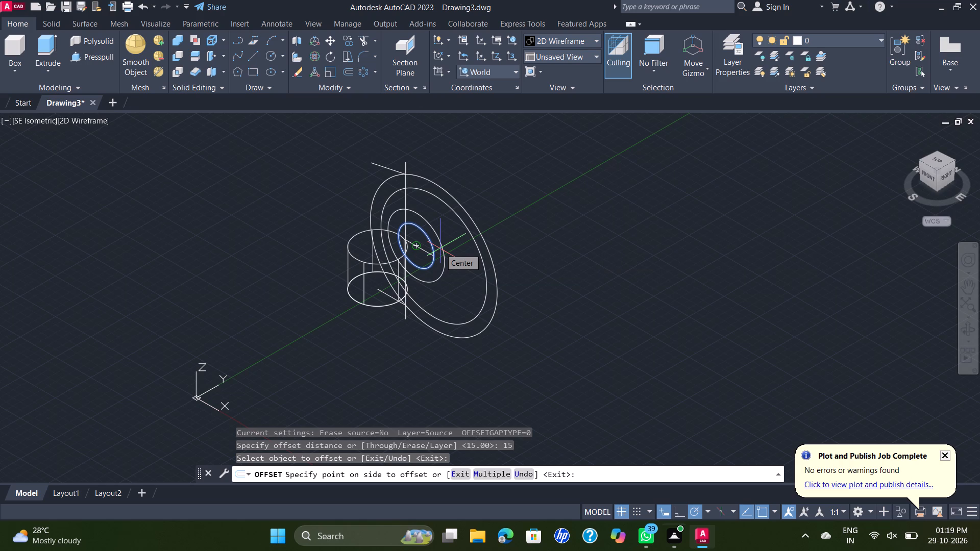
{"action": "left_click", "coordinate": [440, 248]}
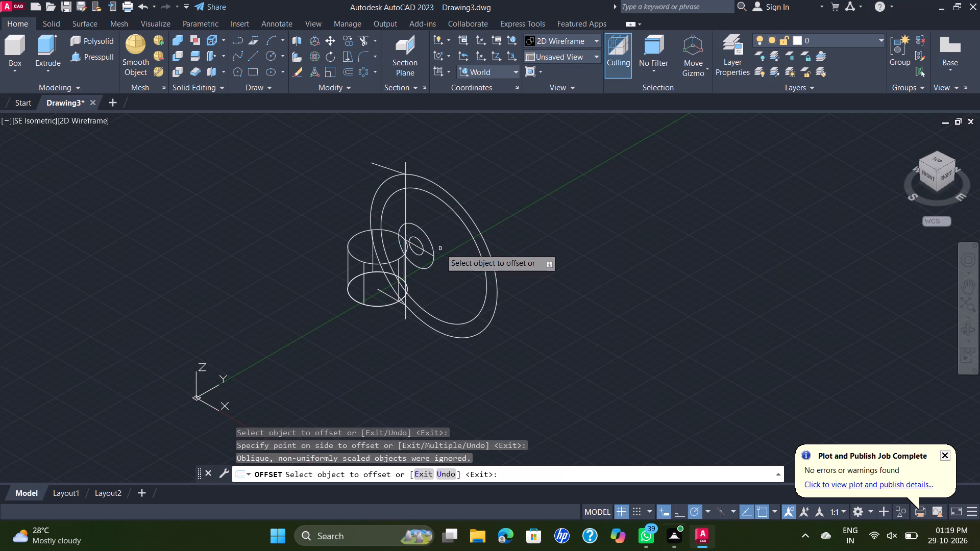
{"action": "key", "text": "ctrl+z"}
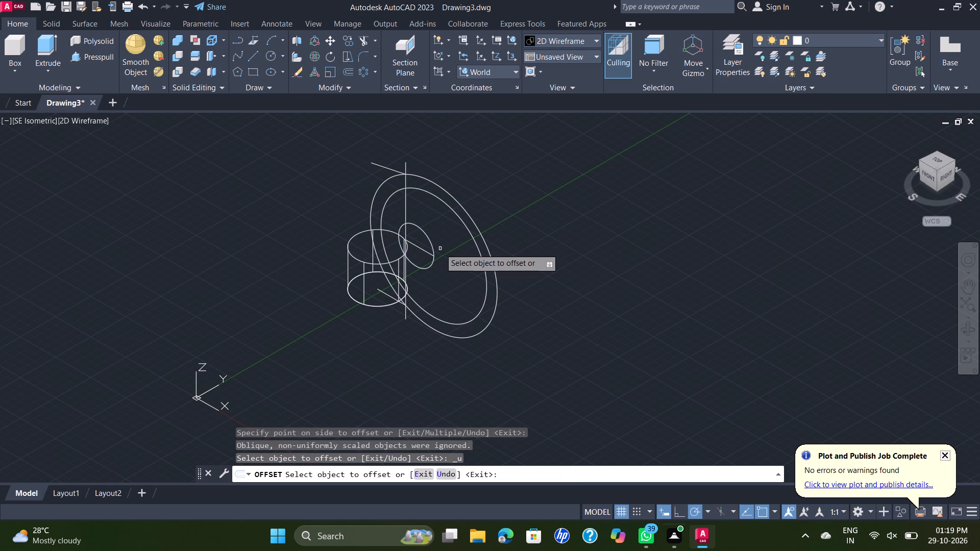
Offset the small circle inward by 15, and offset that innermost circle with 25 entered for the side point.
{"action": "left_click", "coordinate": [430, 244]}
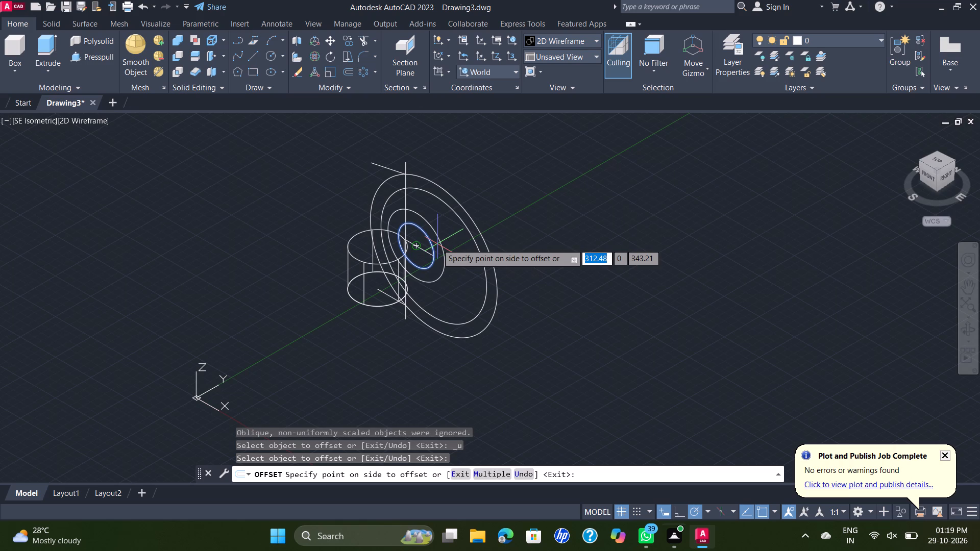
{"action": "left_click", "coordinate": [437, 244]}
{"action": "left_click", "coordinate": [425, 246]}
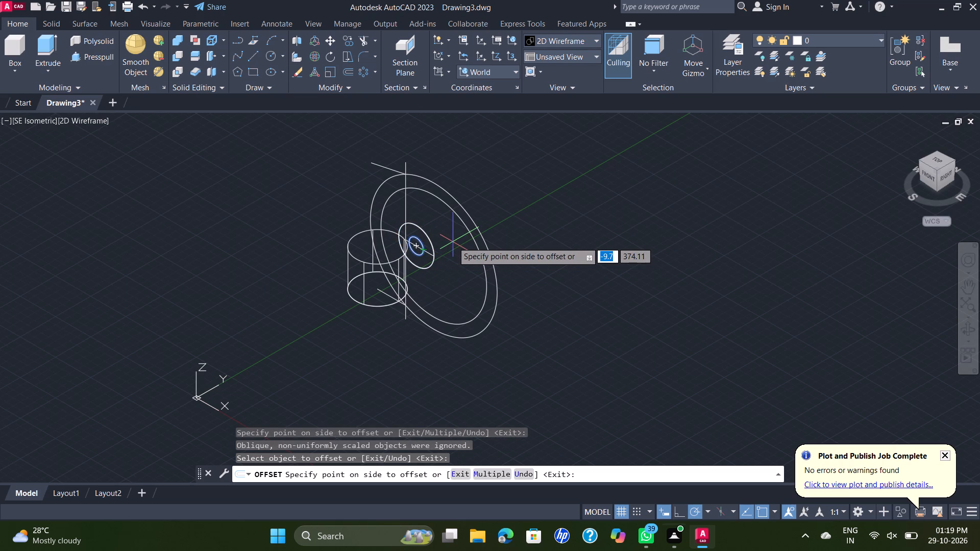
{"action": "type", "text": "25"}
{"action": "key", "text": "Return"}
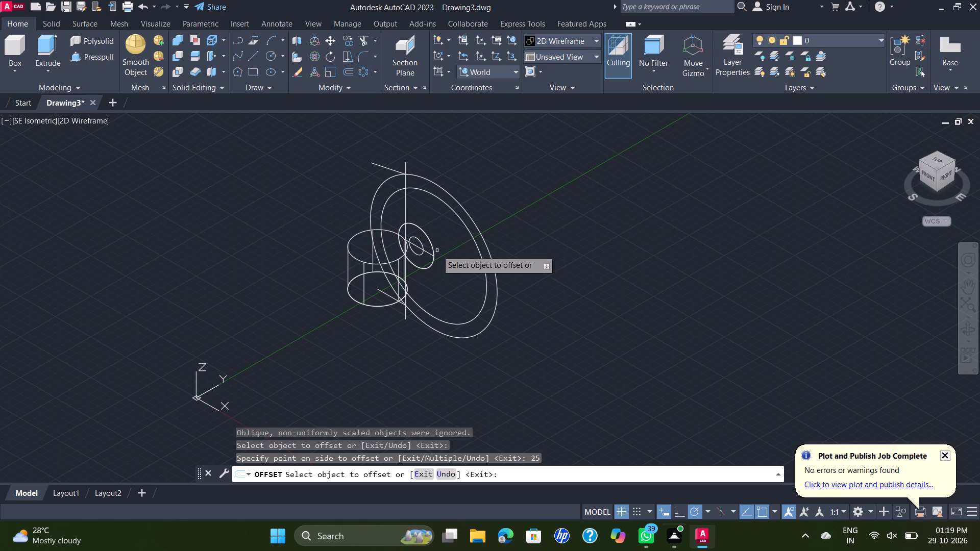
Offset the small circle outward by 15.
{"action": "left_click", "coordinate": [431, 246]}
{"action": "left_click", "coordinate": [444, 246]}
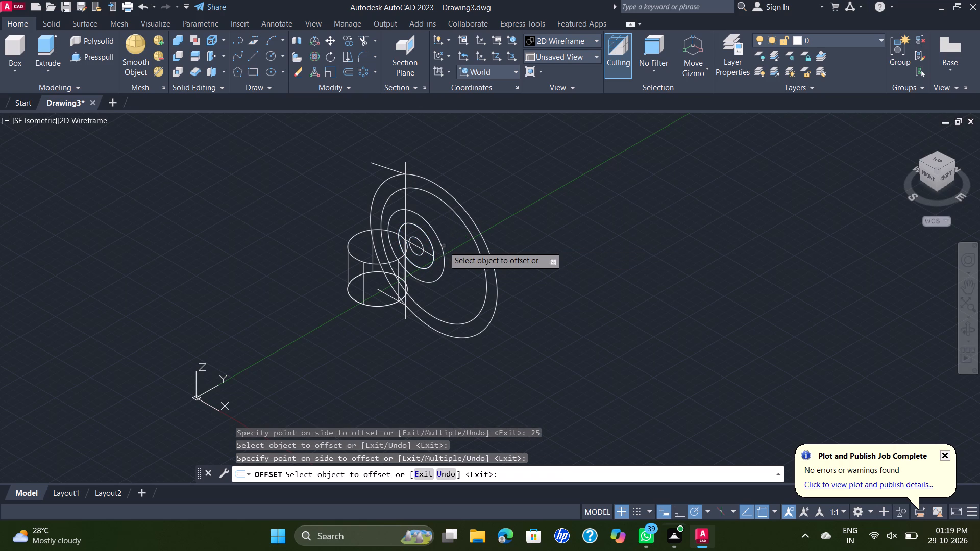
{"action": "key", "text": "Escape"}
Erase the innermost circle of the front-plane circles.
{"action": "left_click", "coordinate": [423, 244]}
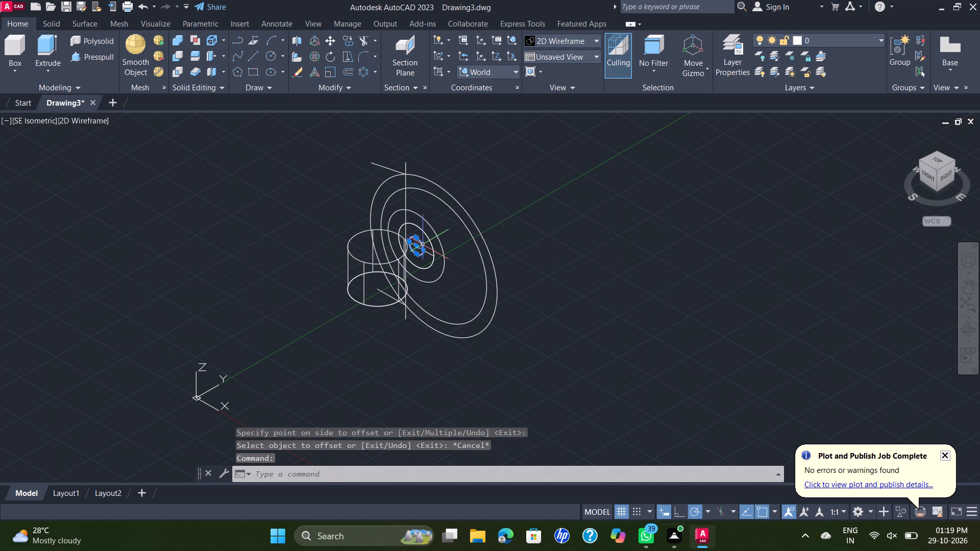
{"action": "key", "text": "Delete"}
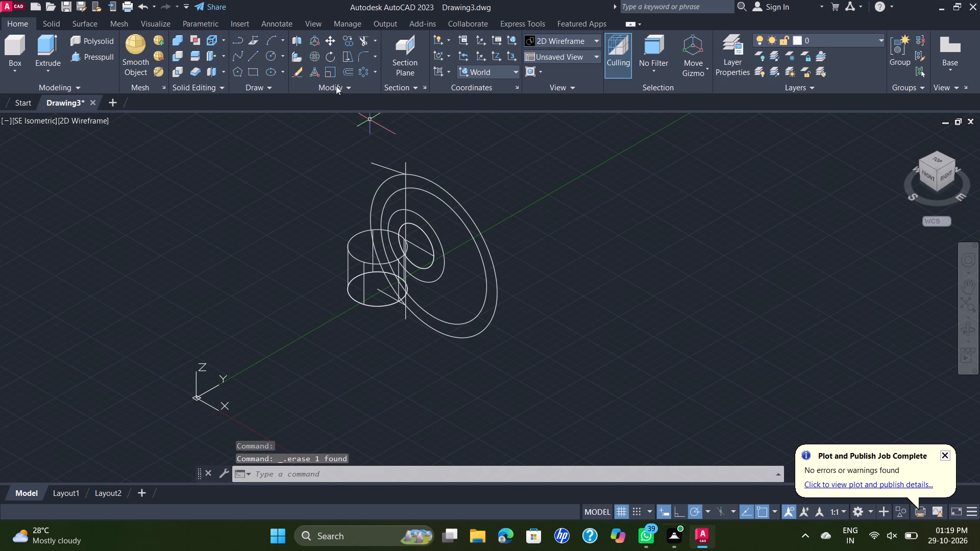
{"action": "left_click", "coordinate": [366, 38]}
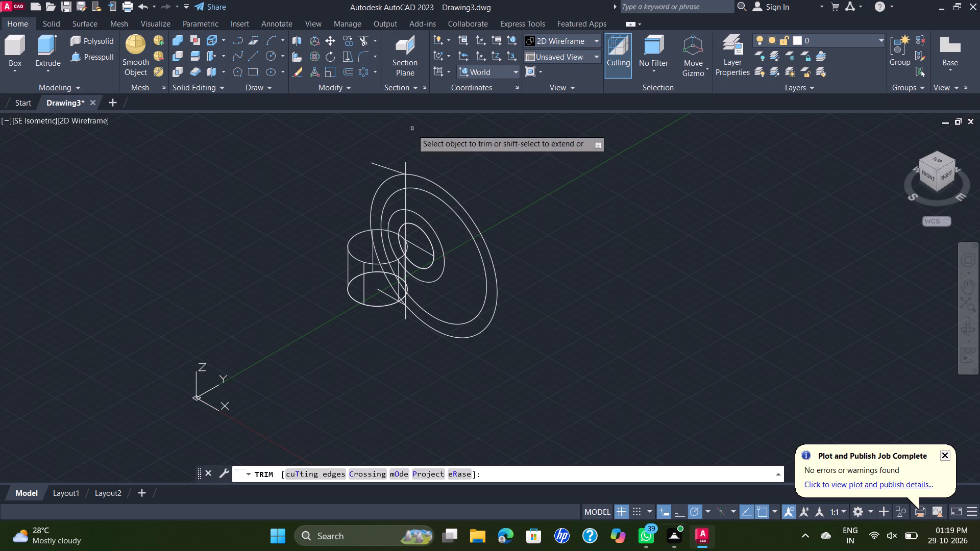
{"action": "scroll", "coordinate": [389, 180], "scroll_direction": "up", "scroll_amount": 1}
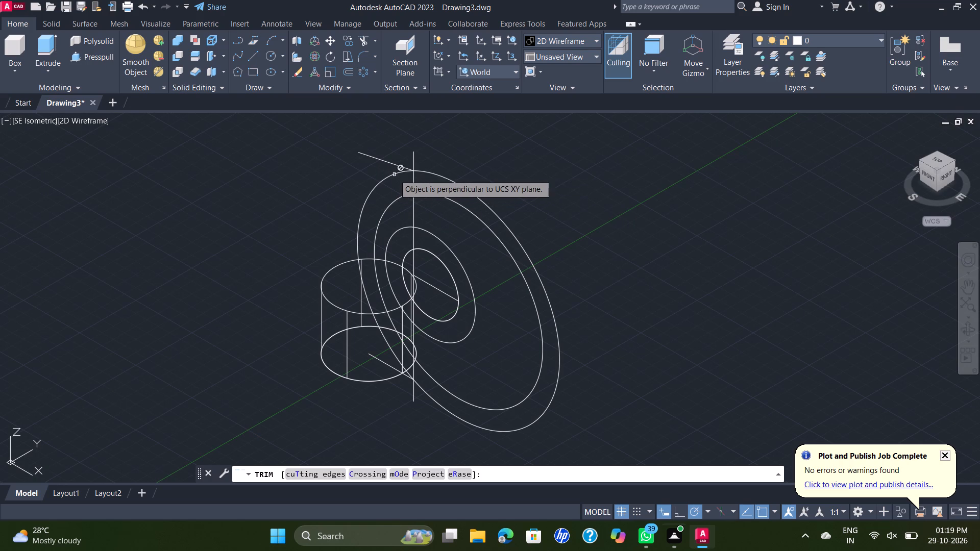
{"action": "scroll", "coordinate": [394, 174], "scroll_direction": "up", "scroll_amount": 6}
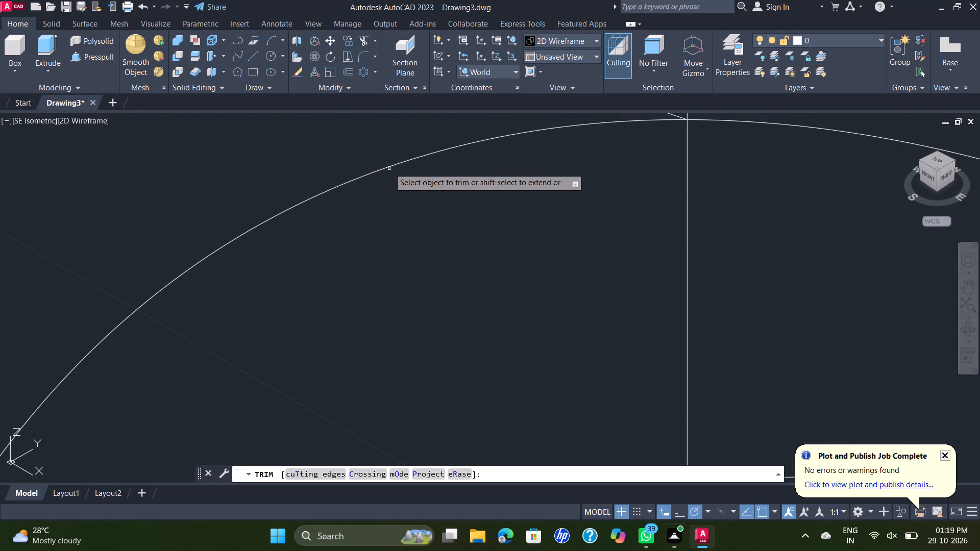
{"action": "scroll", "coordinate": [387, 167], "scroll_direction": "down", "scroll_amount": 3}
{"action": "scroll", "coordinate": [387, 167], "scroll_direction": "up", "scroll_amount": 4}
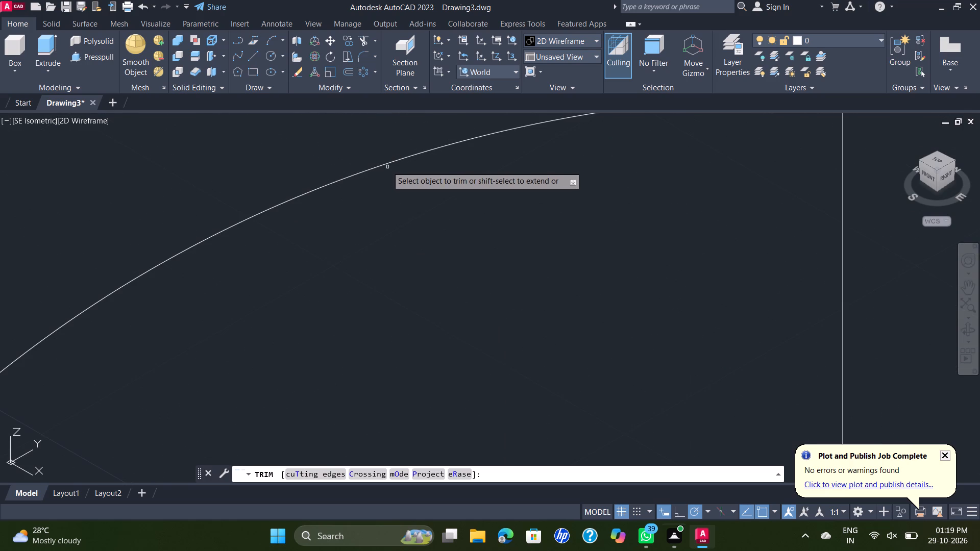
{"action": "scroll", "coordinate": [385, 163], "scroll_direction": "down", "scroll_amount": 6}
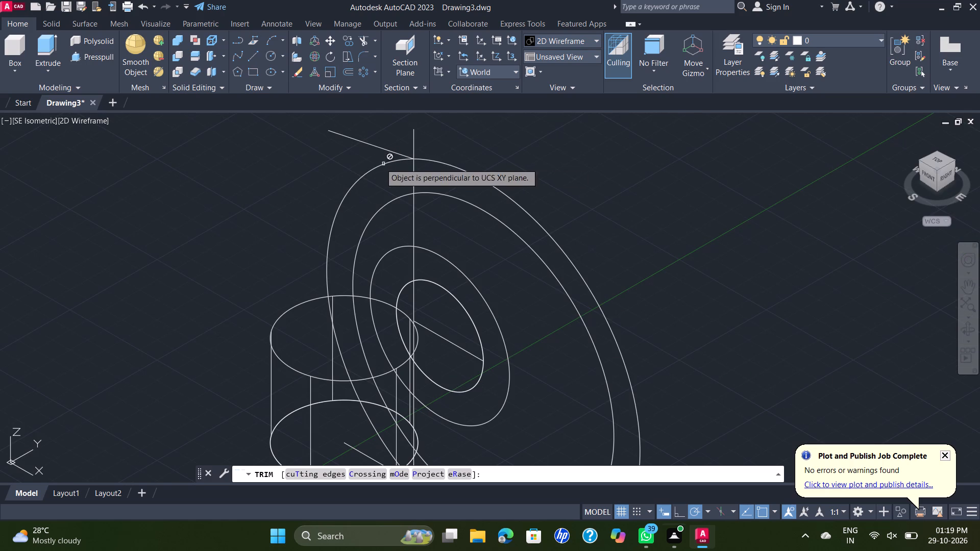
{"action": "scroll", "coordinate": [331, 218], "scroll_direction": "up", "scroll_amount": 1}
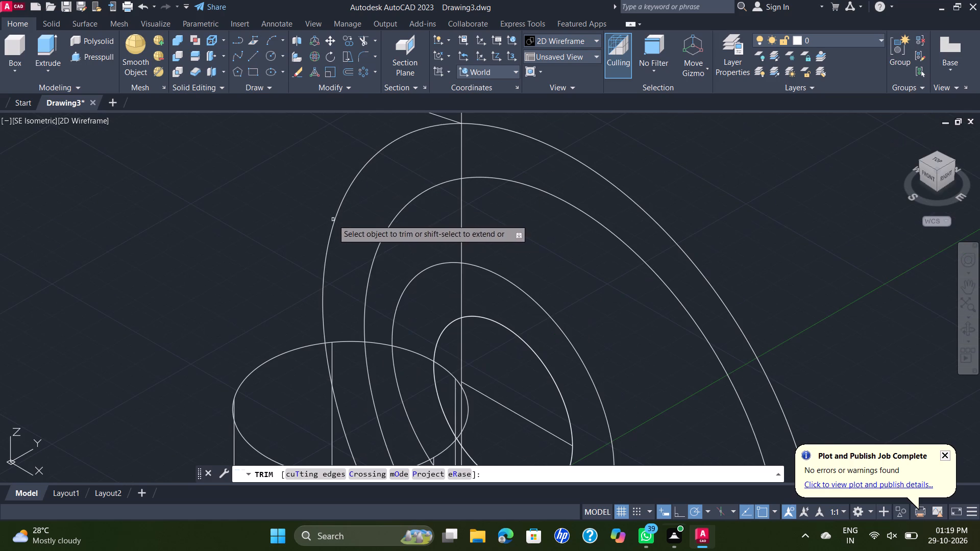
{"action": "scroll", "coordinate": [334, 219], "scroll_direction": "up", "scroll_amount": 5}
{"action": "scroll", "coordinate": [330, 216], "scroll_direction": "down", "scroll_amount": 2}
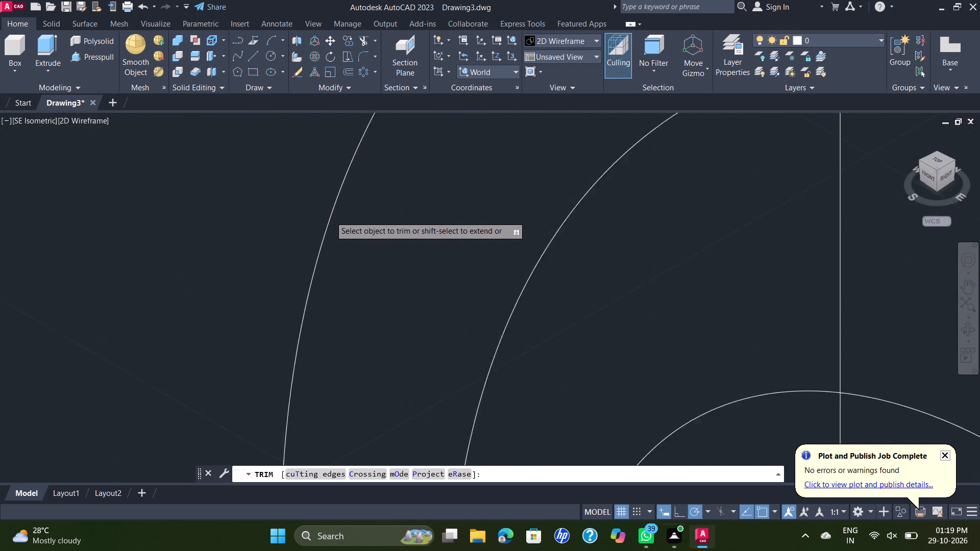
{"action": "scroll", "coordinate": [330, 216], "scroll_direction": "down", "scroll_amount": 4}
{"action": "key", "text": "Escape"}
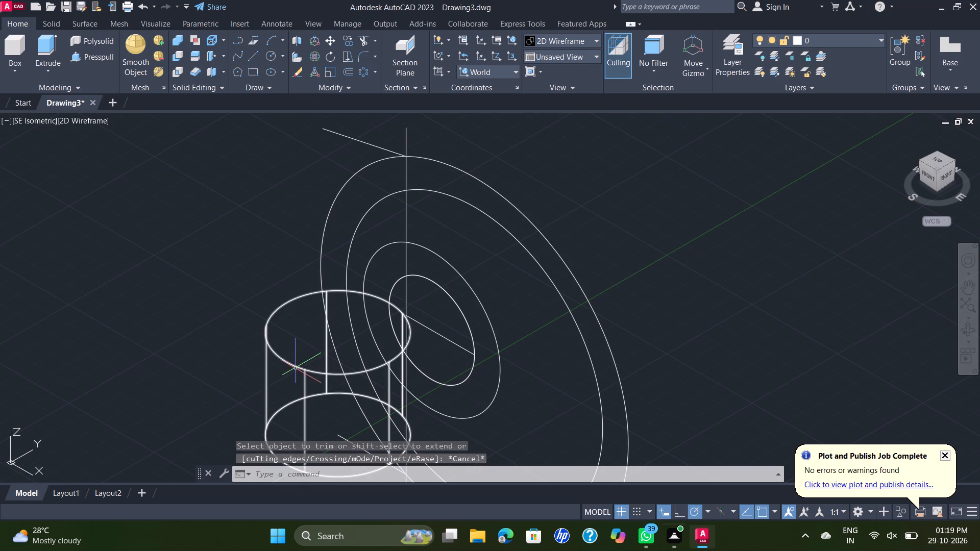
Erase the extruded cylinder, keeping its top-plane base circle.
{"action": "left_click", "coordinate": [295, 368]}
{"action": "key", "text": "Delete"}
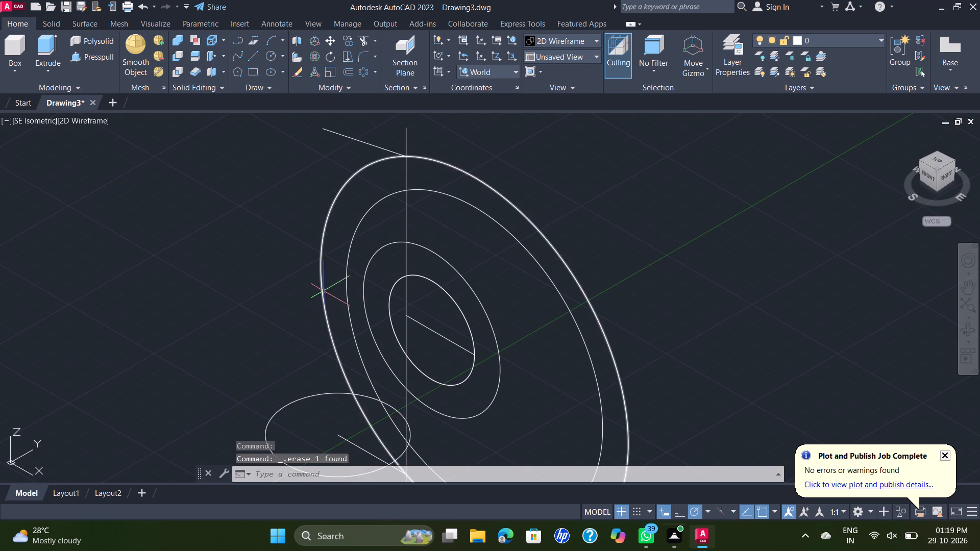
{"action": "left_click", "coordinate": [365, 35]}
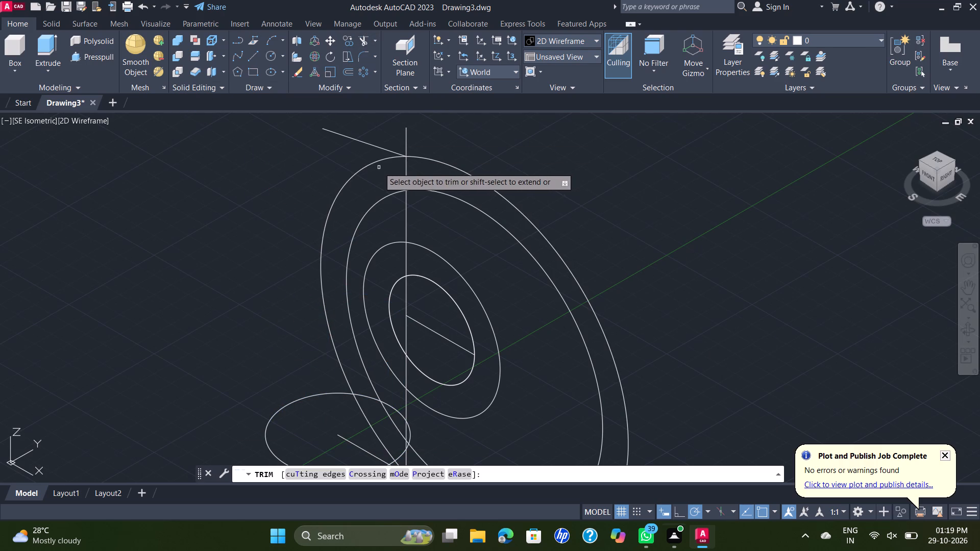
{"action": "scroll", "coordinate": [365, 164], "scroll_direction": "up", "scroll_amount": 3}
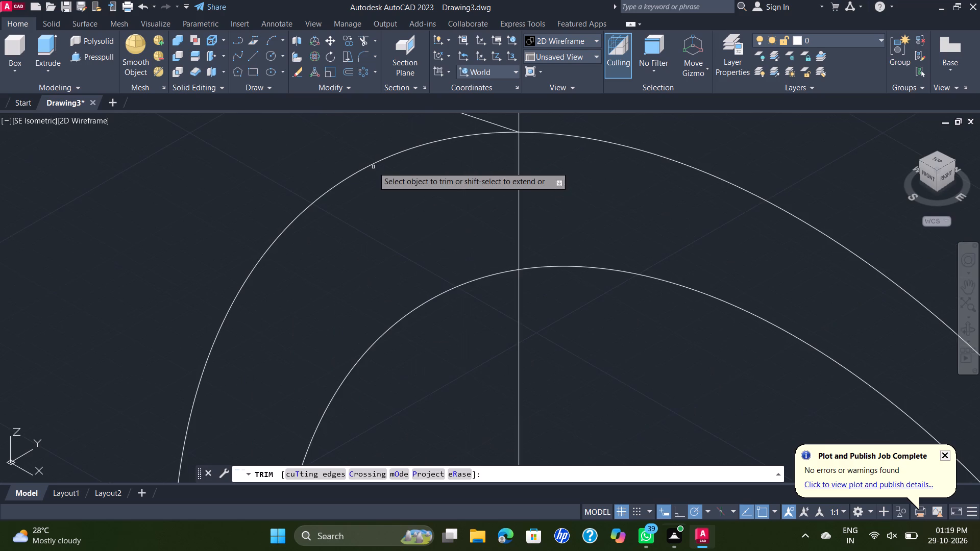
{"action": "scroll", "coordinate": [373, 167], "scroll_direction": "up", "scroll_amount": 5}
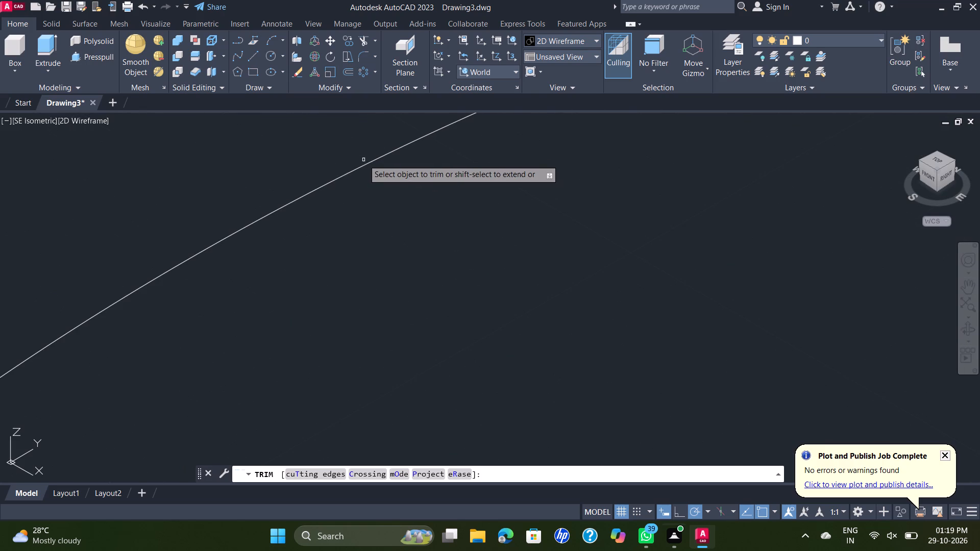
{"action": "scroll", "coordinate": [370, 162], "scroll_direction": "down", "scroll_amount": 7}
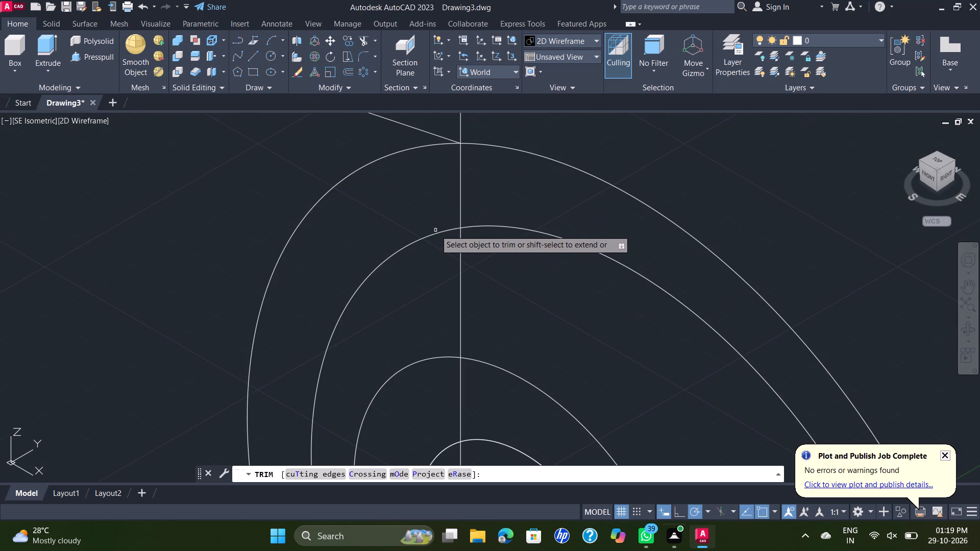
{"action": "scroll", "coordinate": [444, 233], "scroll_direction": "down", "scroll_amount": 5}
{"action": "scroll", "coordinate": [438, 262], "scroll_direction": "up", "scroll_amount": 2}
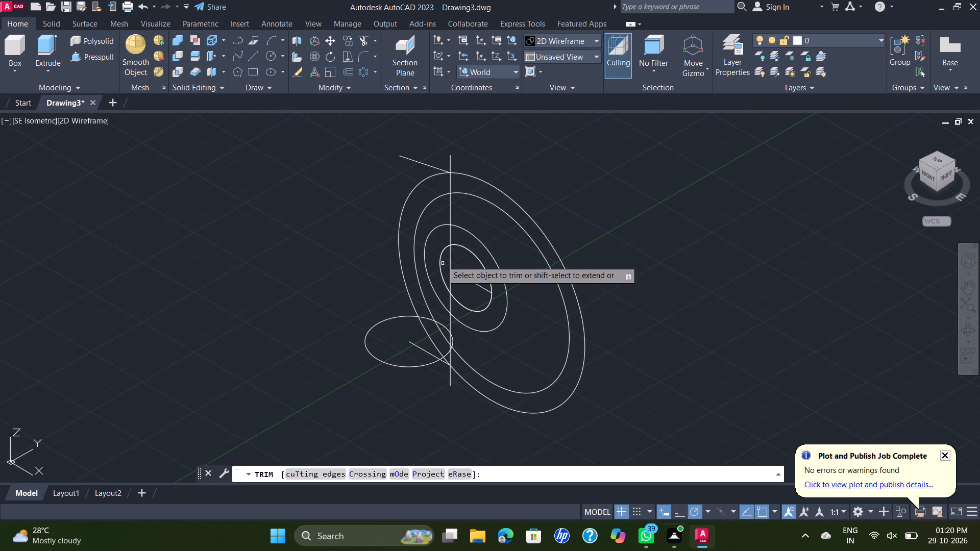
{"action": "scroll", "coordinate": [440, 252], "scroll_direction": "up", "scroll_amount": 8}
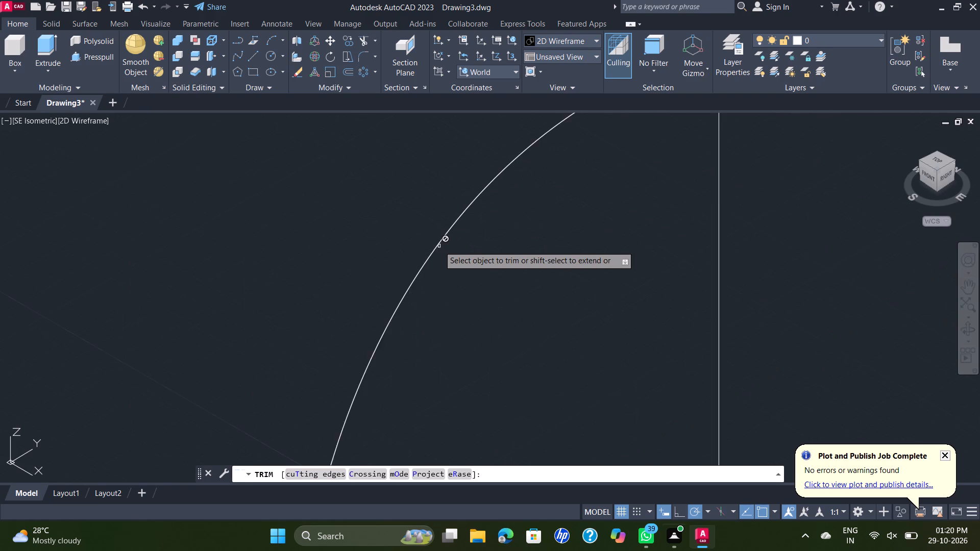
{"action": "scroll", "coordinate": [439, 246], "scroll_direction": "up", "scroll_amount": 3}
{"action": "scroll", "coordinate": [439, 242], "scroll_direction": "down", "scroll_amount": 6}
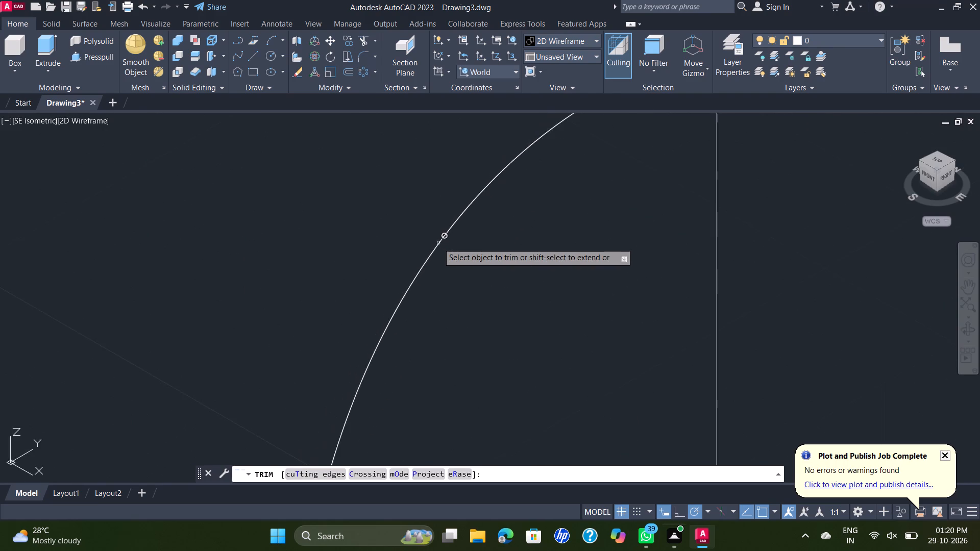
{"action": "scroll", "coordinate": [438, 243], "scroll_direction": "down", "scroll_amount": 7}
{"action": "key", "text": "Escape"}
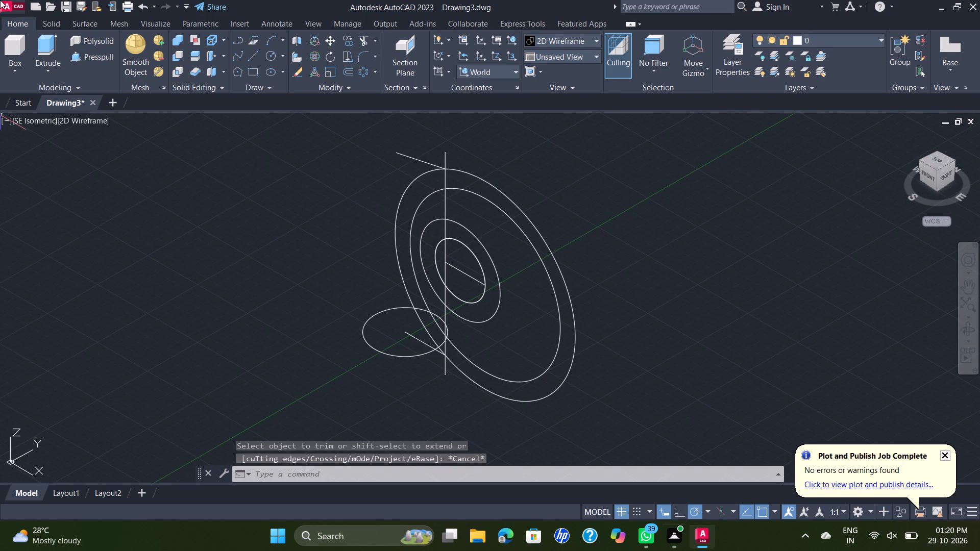
Switch to the Front view and trim away the outermost large circle.
{"action": "left_click", "coordinate": [27, 122]}
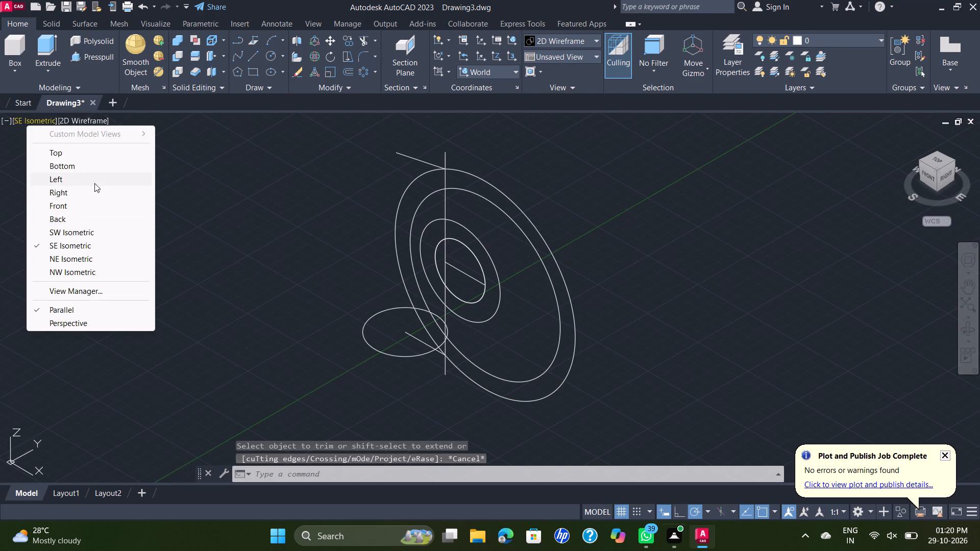
{"action": "left_click", "coordinate": [104, 205]}
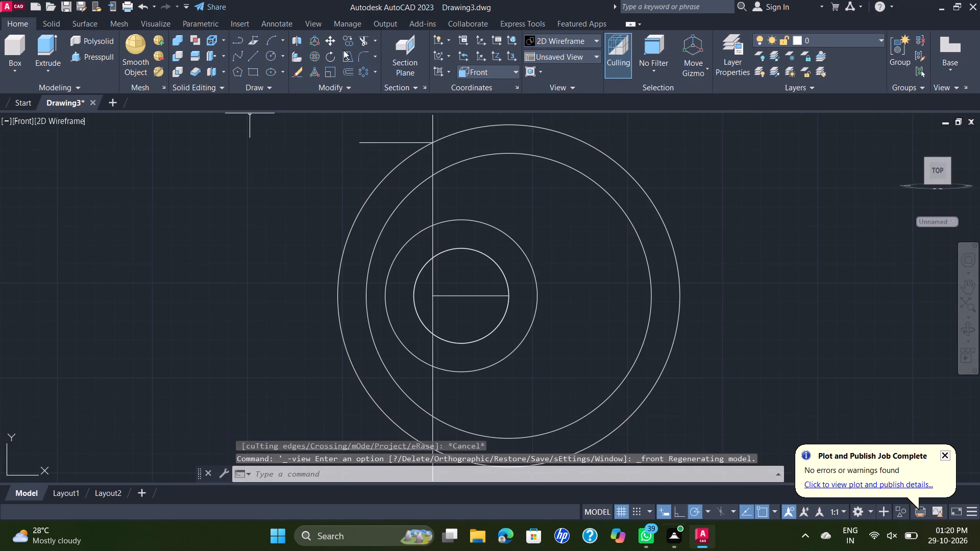
{"action": "left_click", "coordinate": [363, 37]}
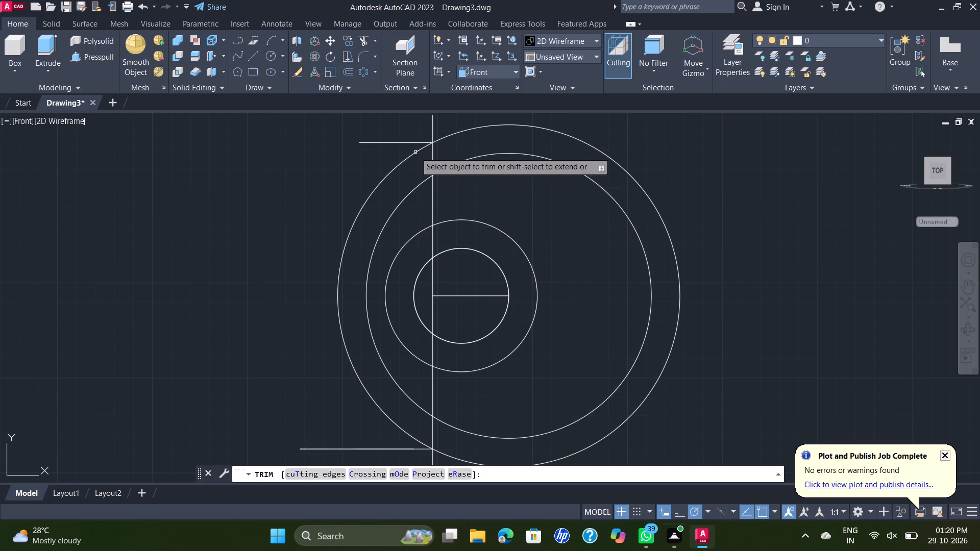
{"action": "scroll", "coordinate": [415, 152], "scroll_direction": "up", "scroll_amount": 6}
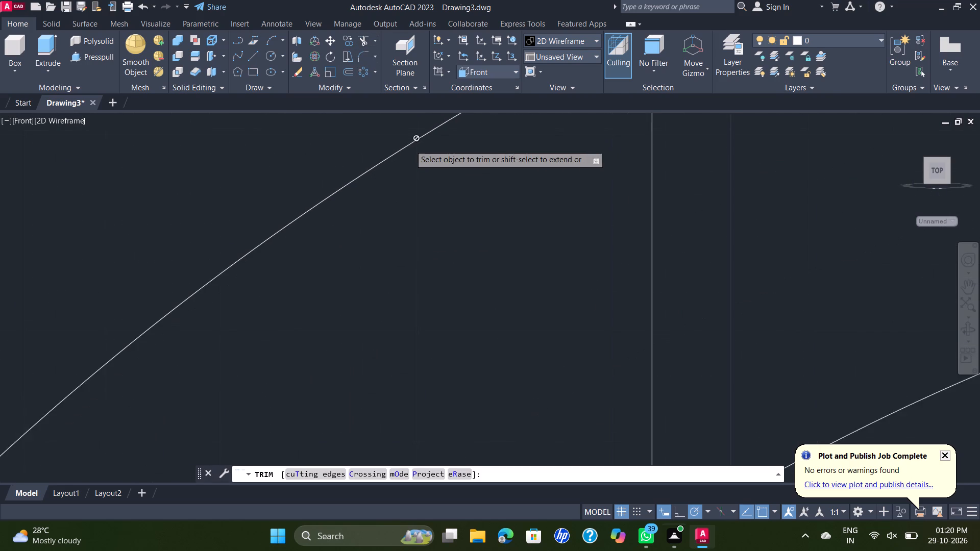
{"action": "scroll", "coordinate": [410, 145], "scroll_direction": "up", "scroll_amount": 3}
{"action": "scroll", "coordinate": [403, 139], "scroll_direction": "down", "scroll_amount": 7}
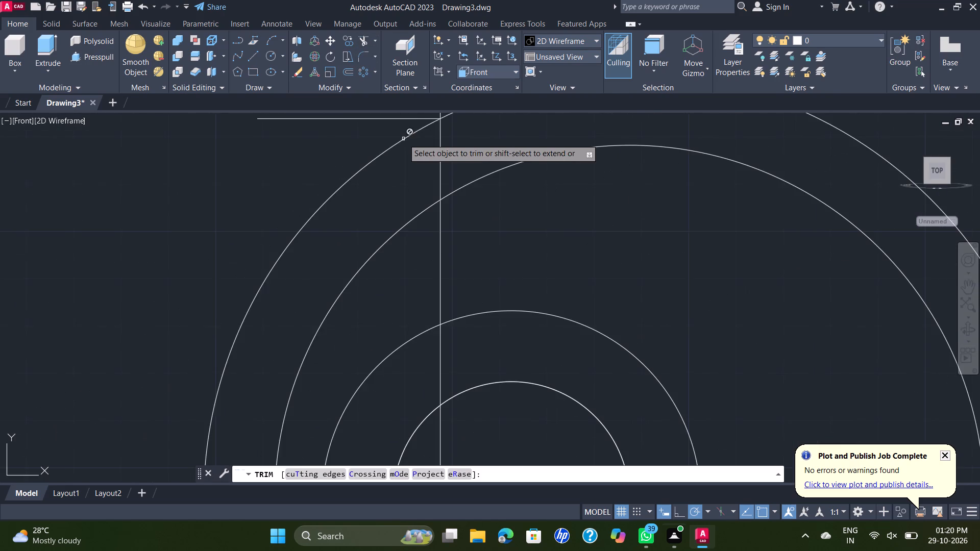
{"action": "scroll", "coordinate": [403, 139], "scroll_direction": "up", "scroll_amount": 7}
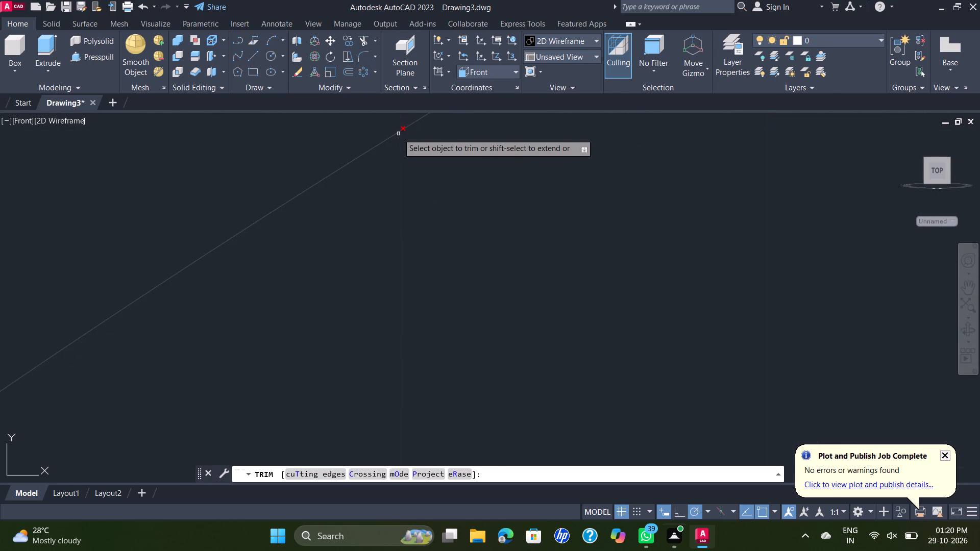
{"action": "left_click", "coordinate": [398, 134]}
{"action": "scroll", "coordinate": [398, 134], "scroll_direction": "down", "scroll_amount": 10}
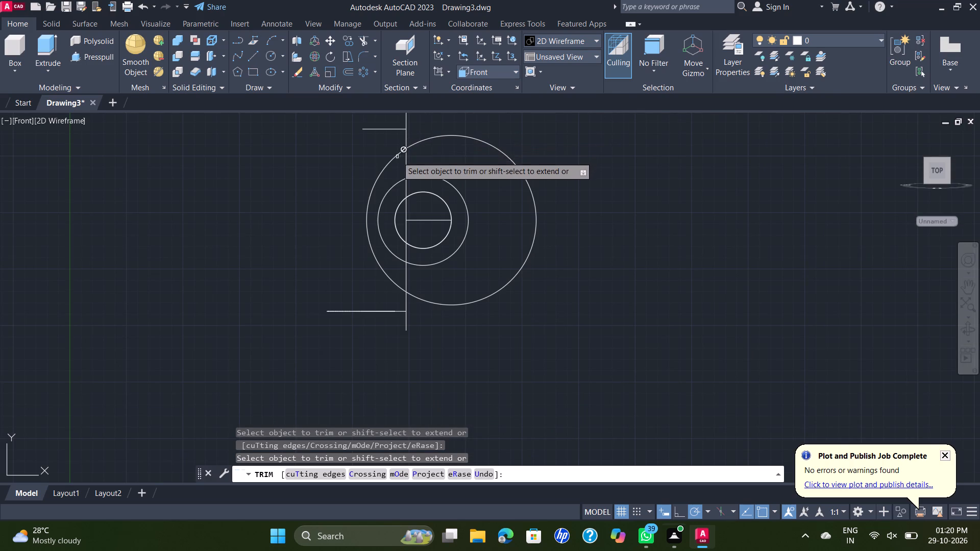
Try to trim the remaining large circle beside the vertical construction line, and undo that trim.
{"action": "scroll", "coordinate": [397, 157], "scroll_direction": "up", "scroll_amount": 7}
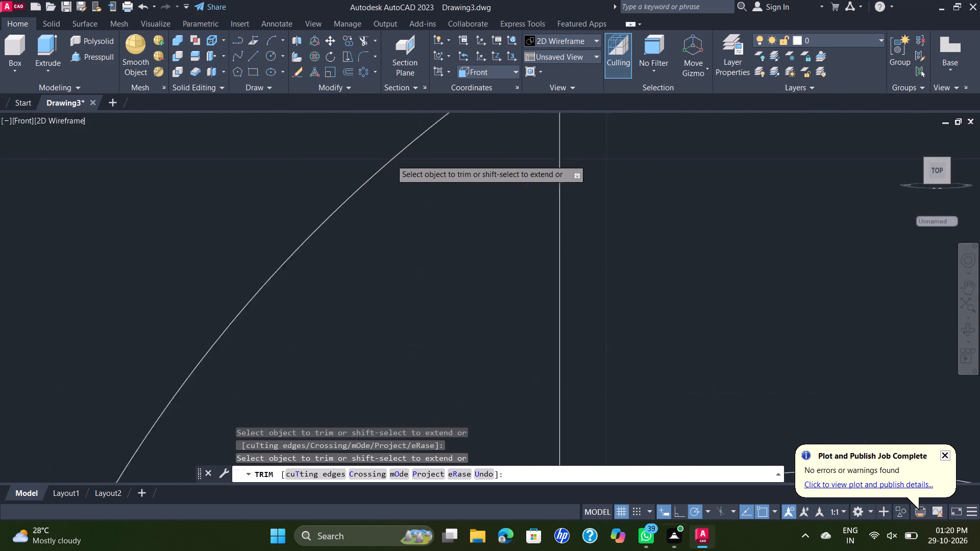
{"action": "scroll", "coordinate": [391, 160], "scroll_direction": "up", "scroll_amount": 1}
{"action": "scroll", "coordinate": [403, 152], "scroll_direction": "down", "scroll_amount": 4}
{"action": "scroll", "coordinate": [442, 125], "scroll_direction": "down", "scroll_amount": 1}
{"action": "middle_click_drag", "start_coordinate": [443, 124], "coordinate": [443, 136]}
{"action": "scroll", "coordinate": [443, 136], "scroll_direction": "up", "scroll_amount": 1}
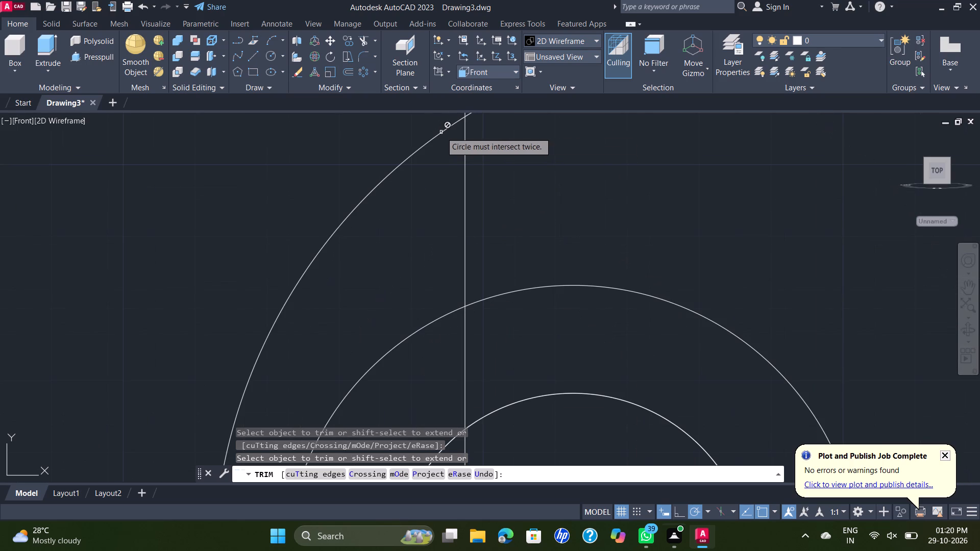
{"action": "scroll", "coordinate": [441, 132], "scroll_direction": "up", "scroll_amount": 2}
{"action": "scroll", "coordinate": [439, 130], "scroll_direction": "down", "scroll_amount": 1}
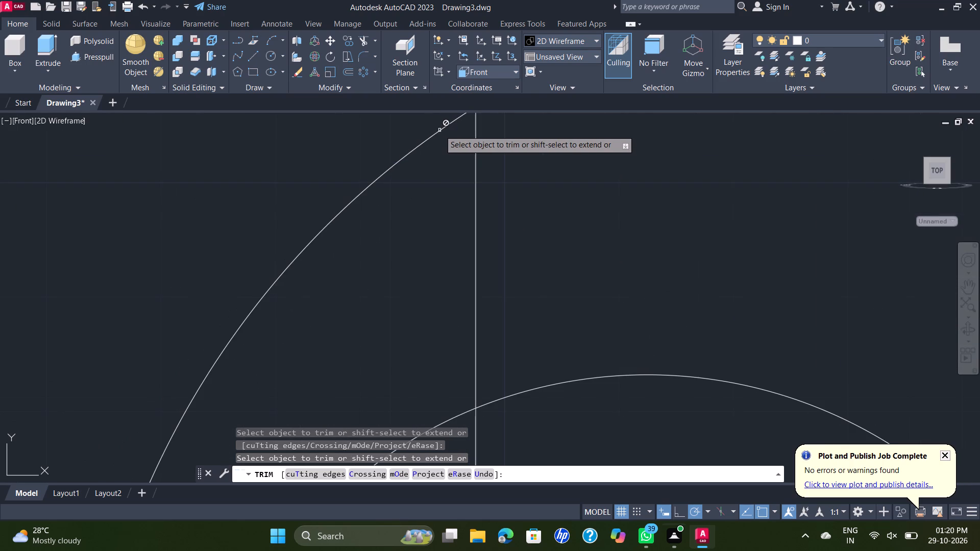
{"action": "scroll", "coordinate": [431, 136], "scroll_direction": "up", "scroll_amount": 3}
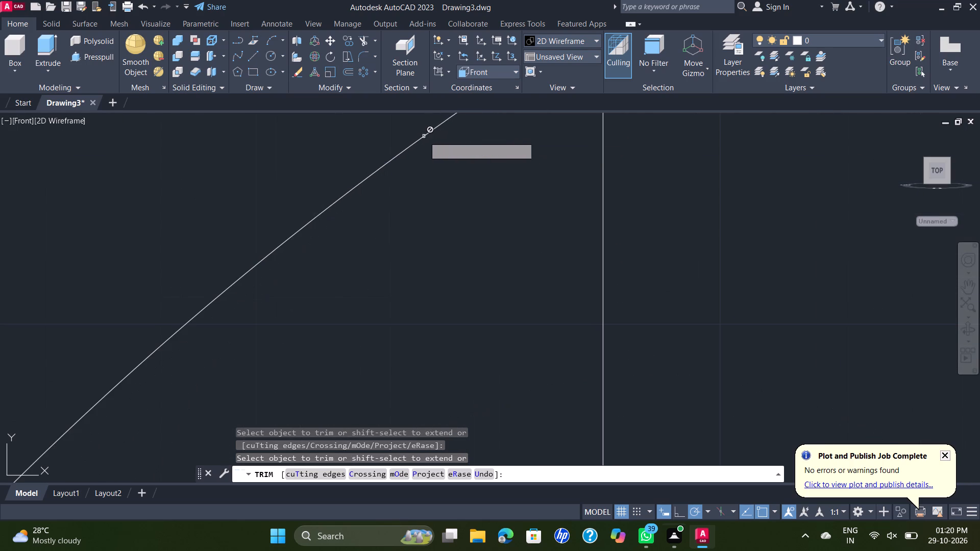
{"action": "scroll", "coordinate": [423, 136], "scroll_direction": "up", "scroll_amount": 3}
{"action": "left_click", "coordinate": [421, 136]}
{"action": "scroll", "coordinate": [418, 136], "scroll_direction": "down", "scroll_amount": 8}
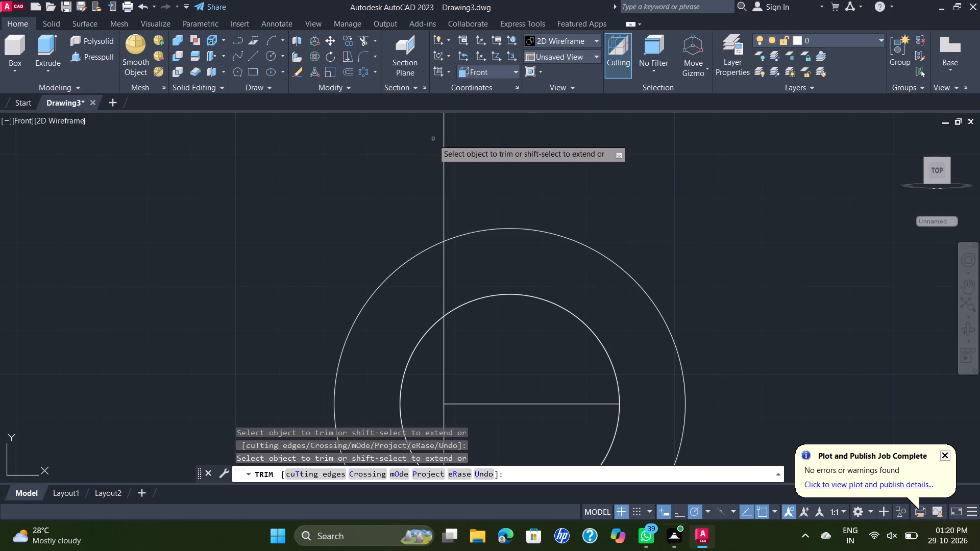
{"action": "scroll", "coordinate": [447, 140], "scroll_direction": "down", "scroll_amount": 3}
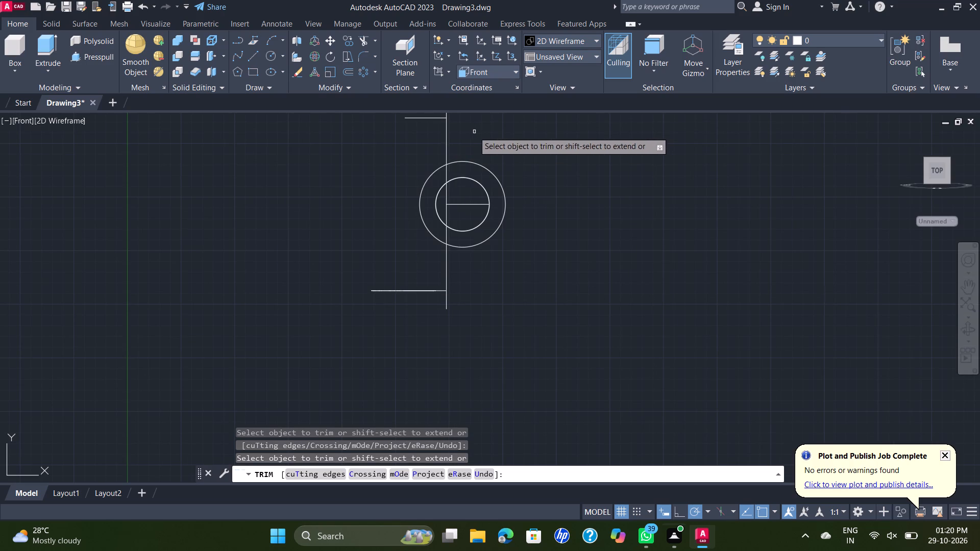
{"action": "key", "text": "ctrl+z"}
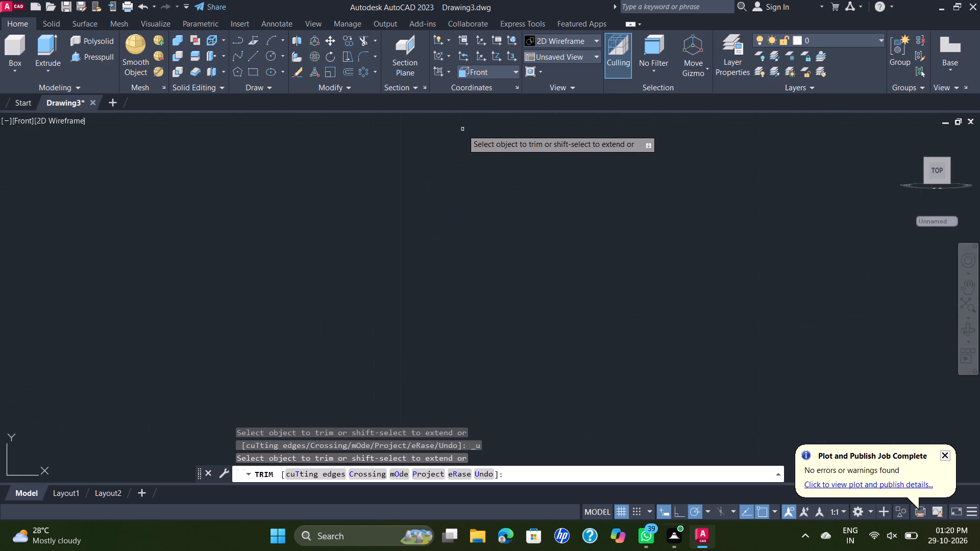
Trim off the part of the remaining large circle that lies left of the vertical construction line.
{"action": "scroll", "coordinate": [463, 134], "scroll_direction": "down", "scroll_amount": 8}
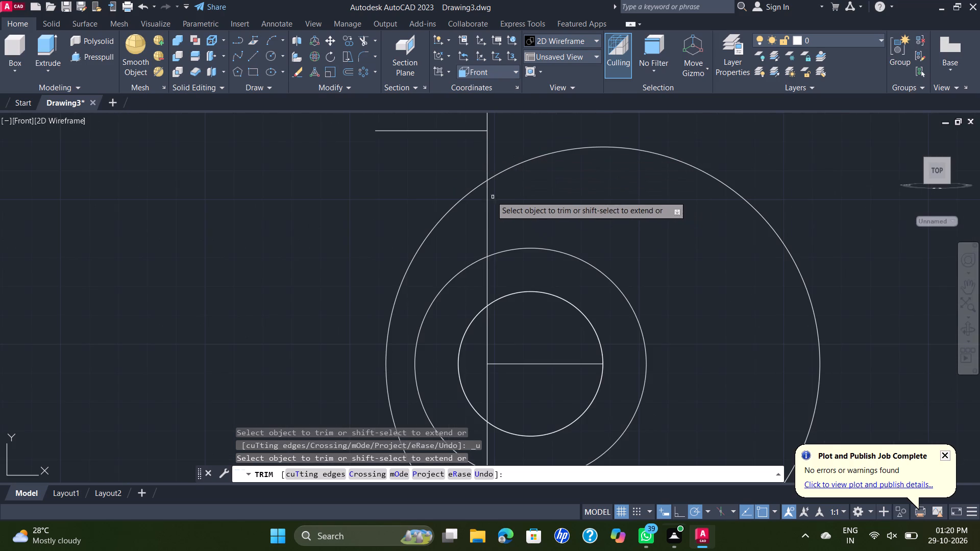
{"action": "left_click", "coordinate": [479, 185]}
{"action": "scroll", "coordinate": [479, 185], "scroll_direction": "down", "scroll_amount": 2}
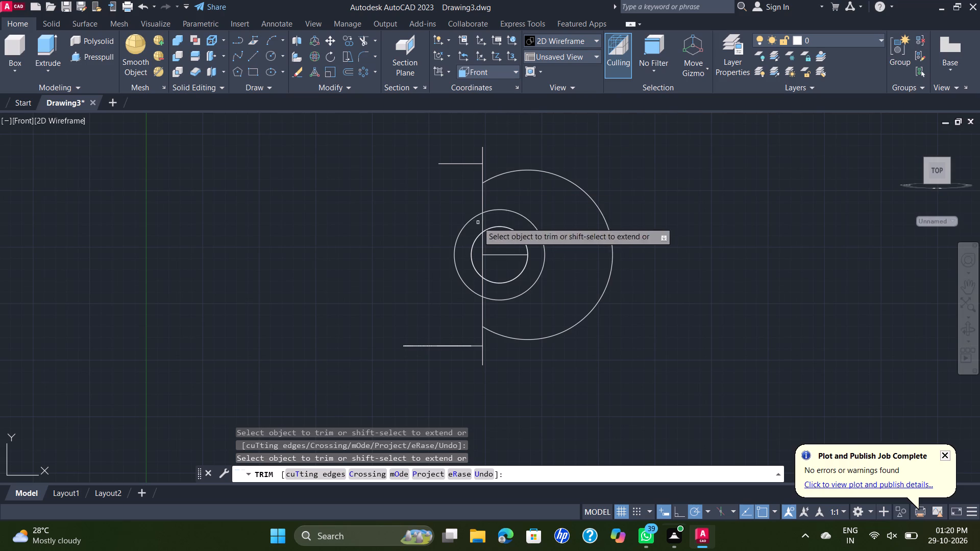
Trim off the parts of the two inner circles that lie left of the vertical construction line.
{"action": "scroll", "coordinate": [474, 217], "scroll_direction": "up", "scroll_amount": 2}
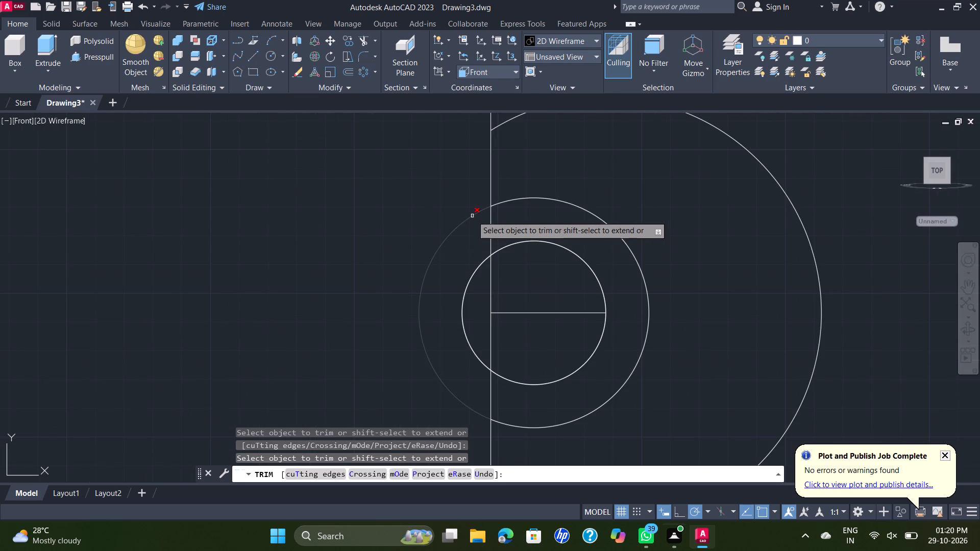
{"action": "left_click", "coordinate": [472, 216]}
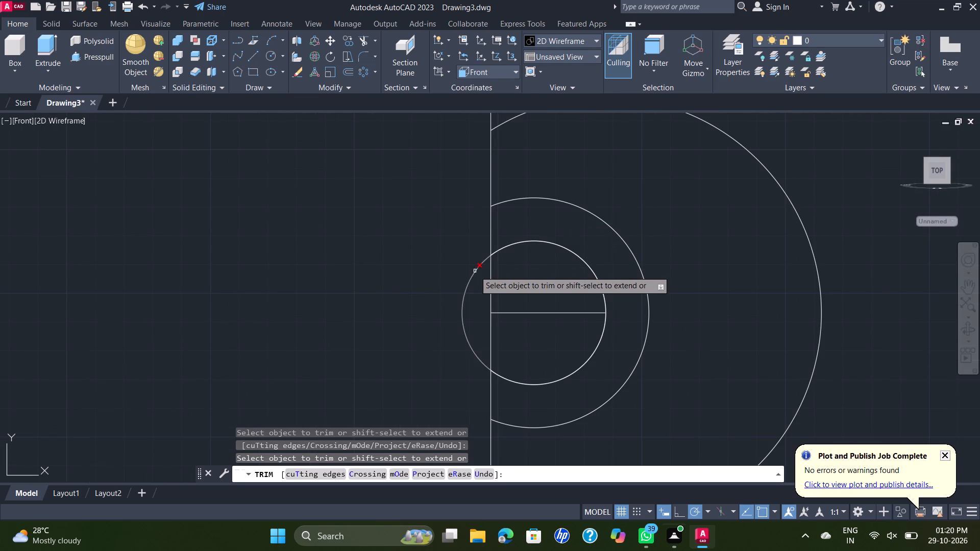
{"action": "left_click", "coordinate": [475, 271]}
{"action": "left_click", "coordinate": [475, 270]}
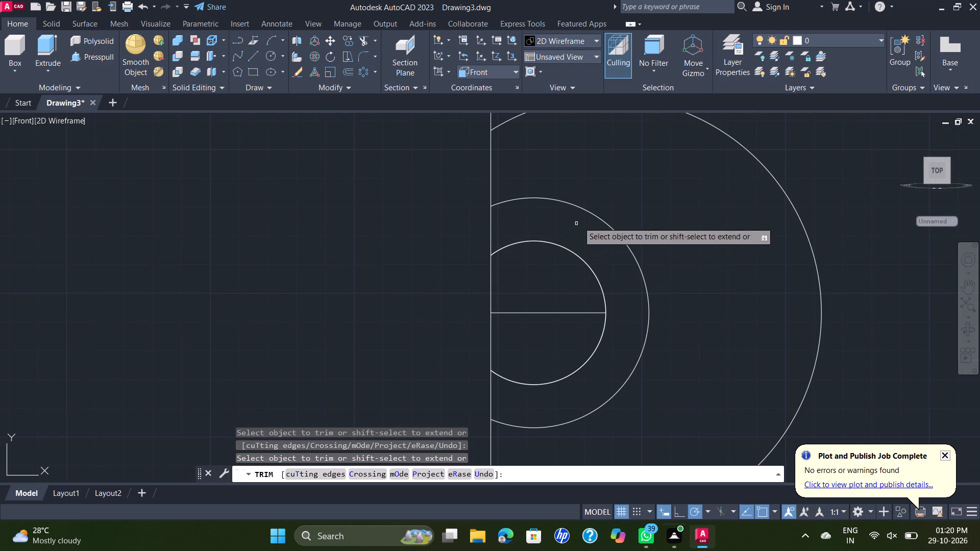
{"action": "scroll", "coordinate": [607, 171], "scroll_direction": "down", "scroll_amount": 2}
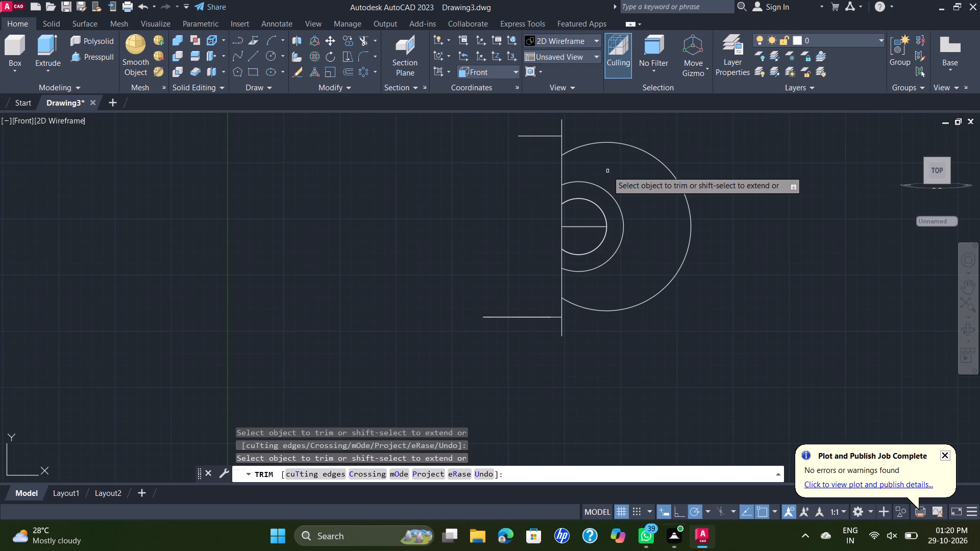
{"action": "key", "text": "Escape"}
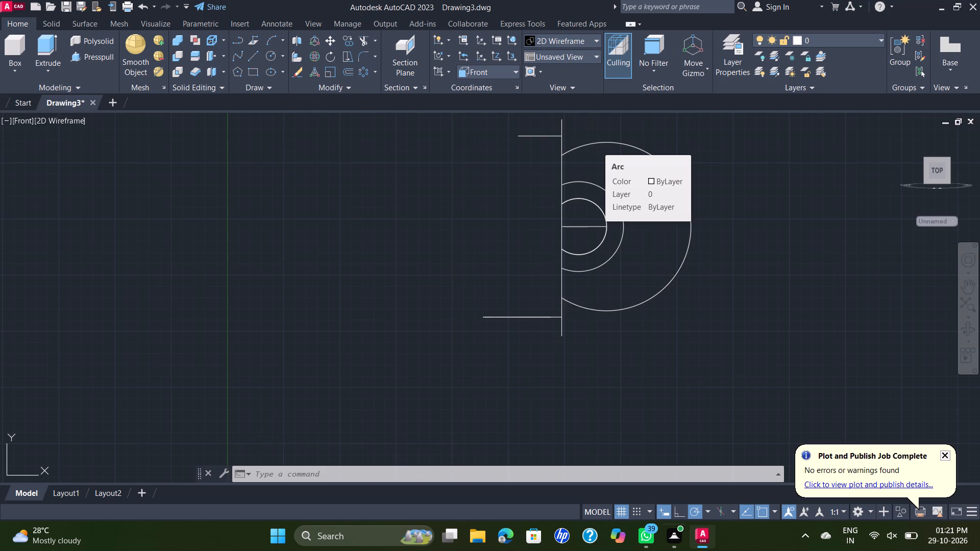
Offset the large arc outward by 15.
{"action": "left_click", "coordinate": [595, 141]}
{"action": "left_click", "coordinate": [354, 70]}
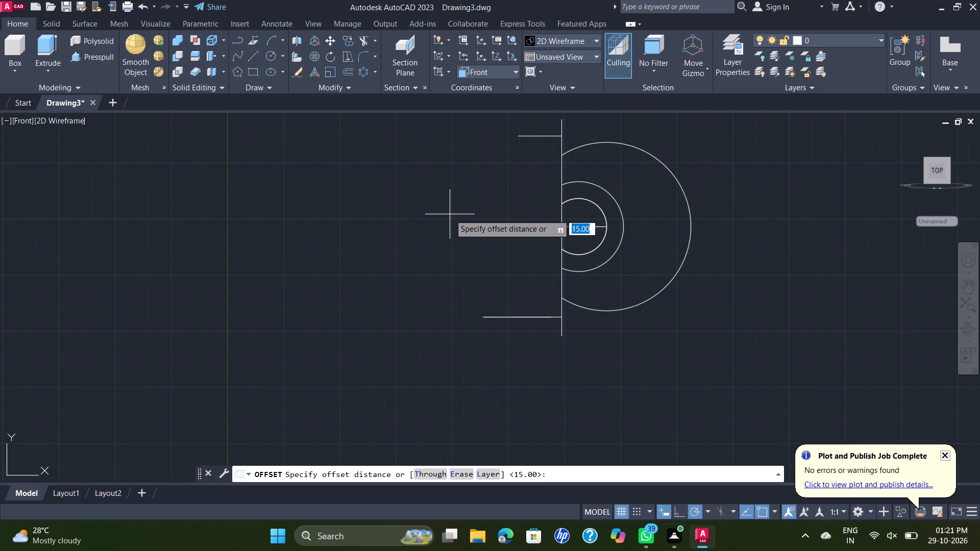
{"action": "type", "text": "15"}
{"action": "key", "text": "Return"}
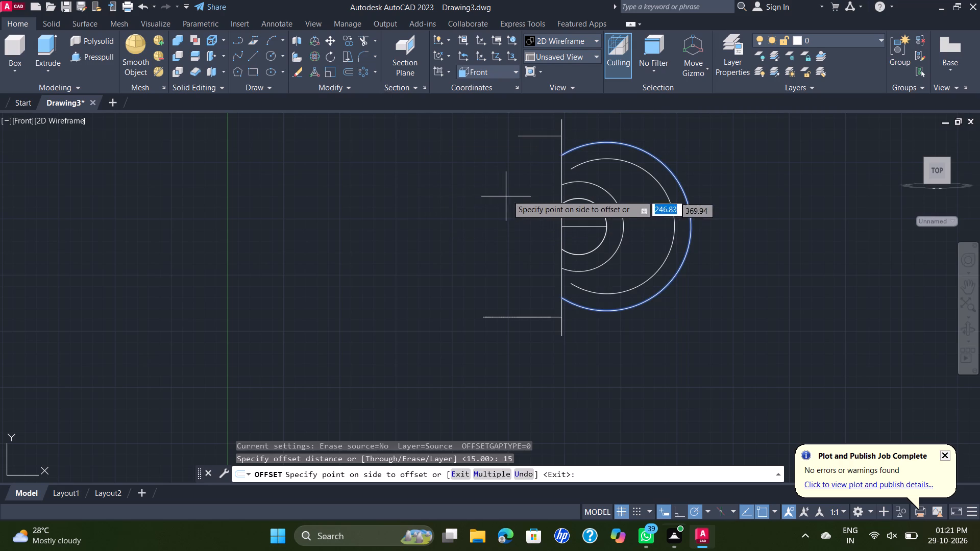
{"action": "left_click", "coordinate": [580, 134]}
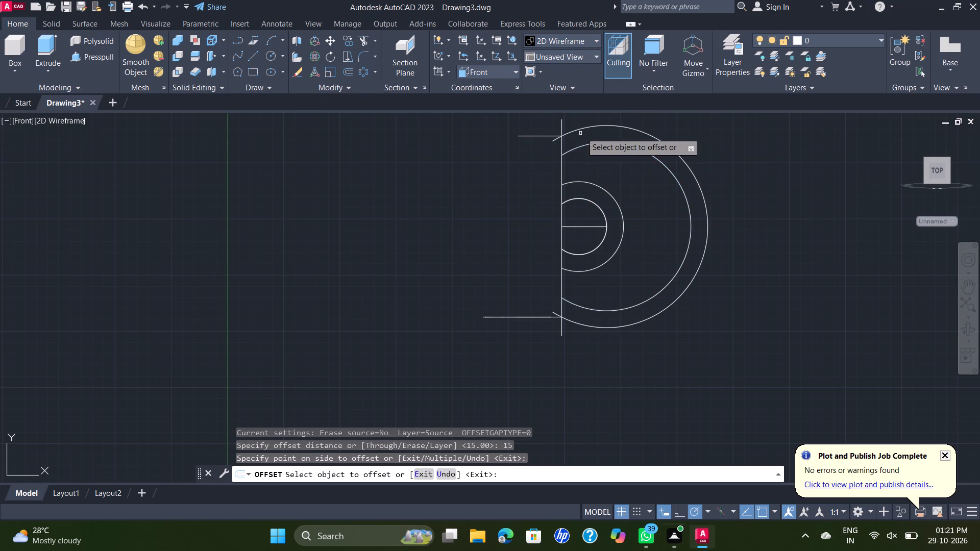
{"action": "key", "text": "Escape"}
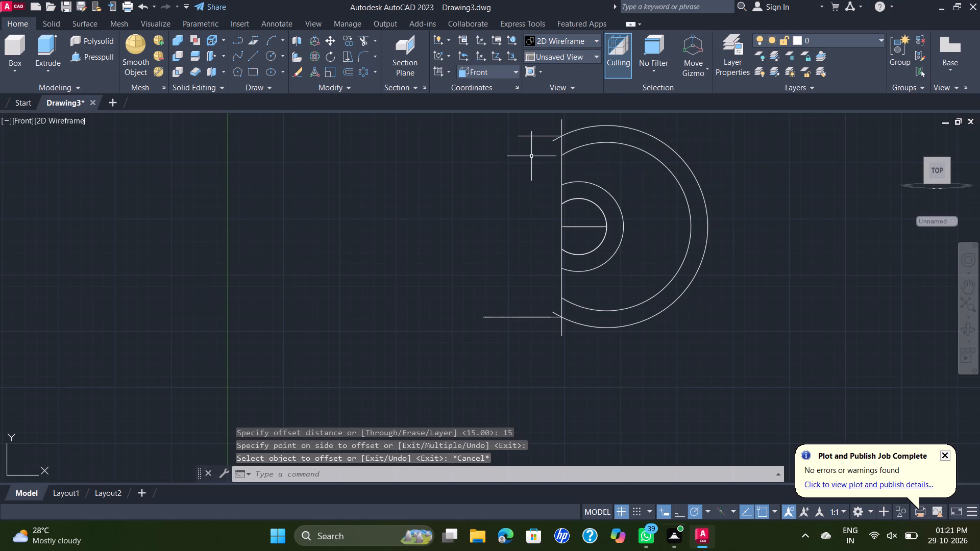
Trim off the upper end of the new outer arc that extends left past the vertical construction line.
{"action": "type", "text": "TR"}
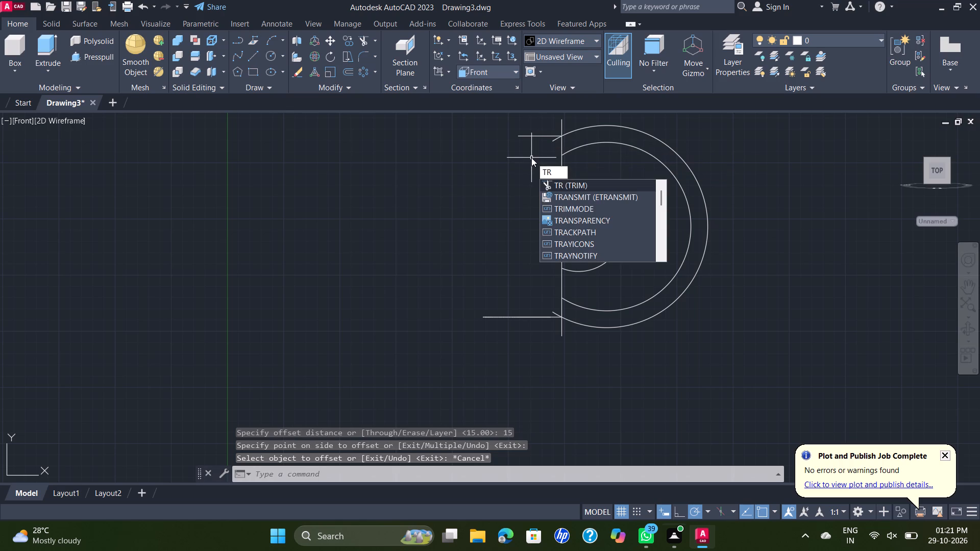
{"action": "key", "text": "Return"}
{"action": "scroll", "coordinate": [556, 145], "scroll_direction": "up", "scroll_amount": 2}
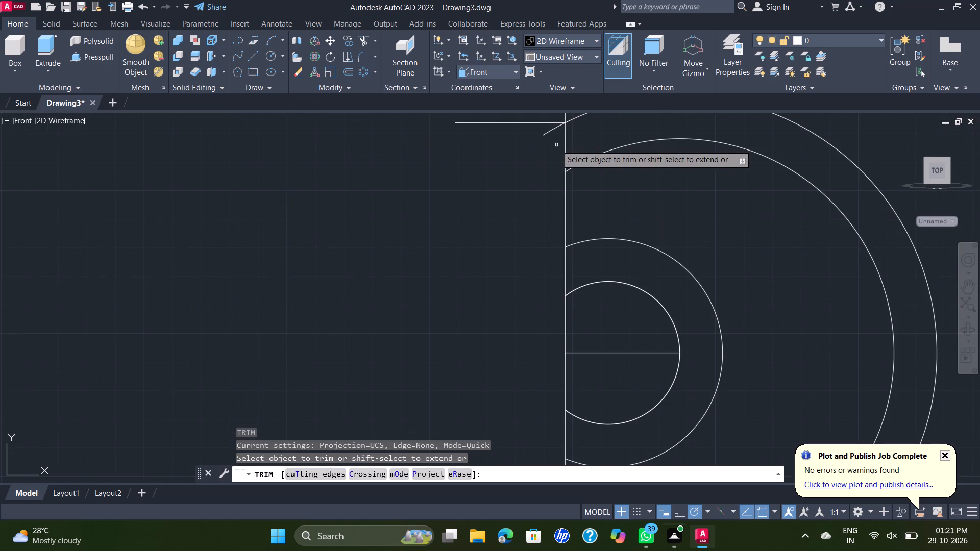
{"action": "left_click", "coordinate": [547, 133]}
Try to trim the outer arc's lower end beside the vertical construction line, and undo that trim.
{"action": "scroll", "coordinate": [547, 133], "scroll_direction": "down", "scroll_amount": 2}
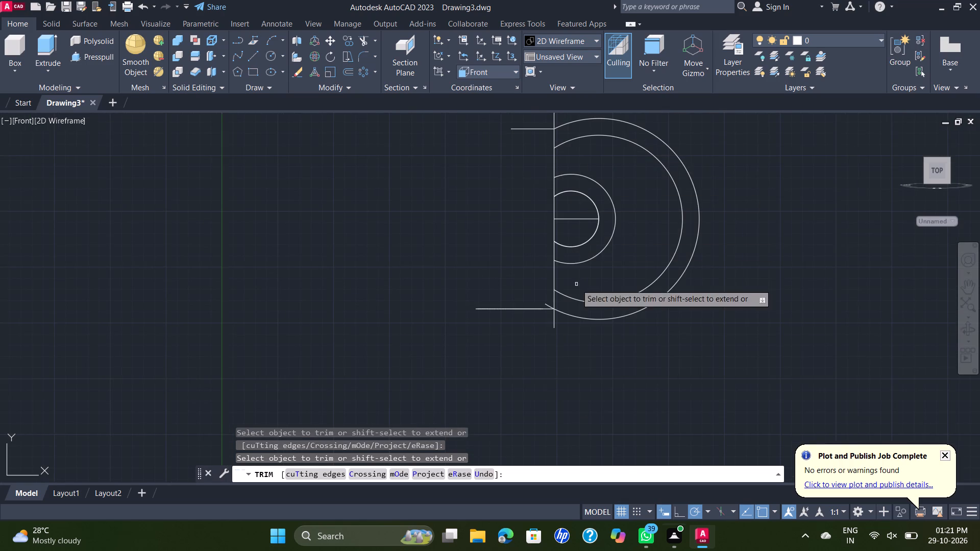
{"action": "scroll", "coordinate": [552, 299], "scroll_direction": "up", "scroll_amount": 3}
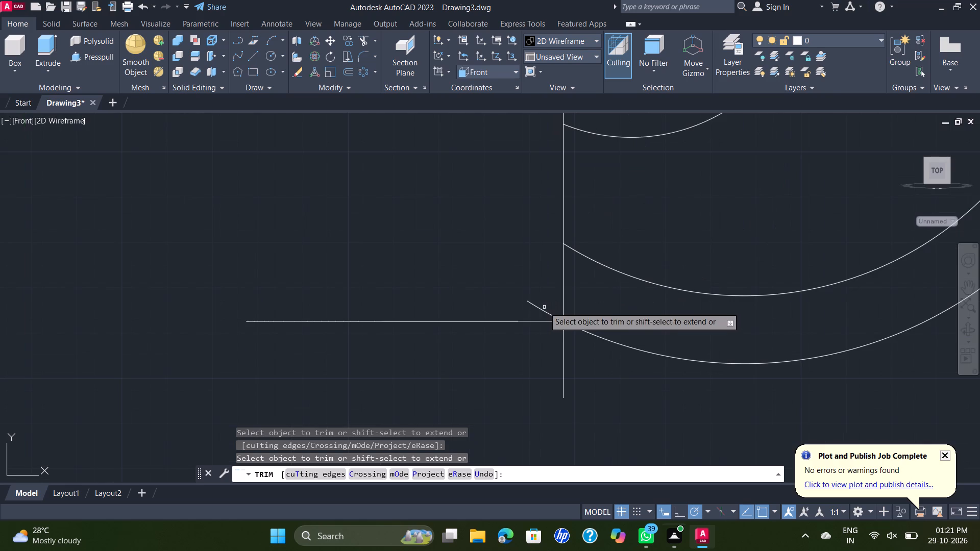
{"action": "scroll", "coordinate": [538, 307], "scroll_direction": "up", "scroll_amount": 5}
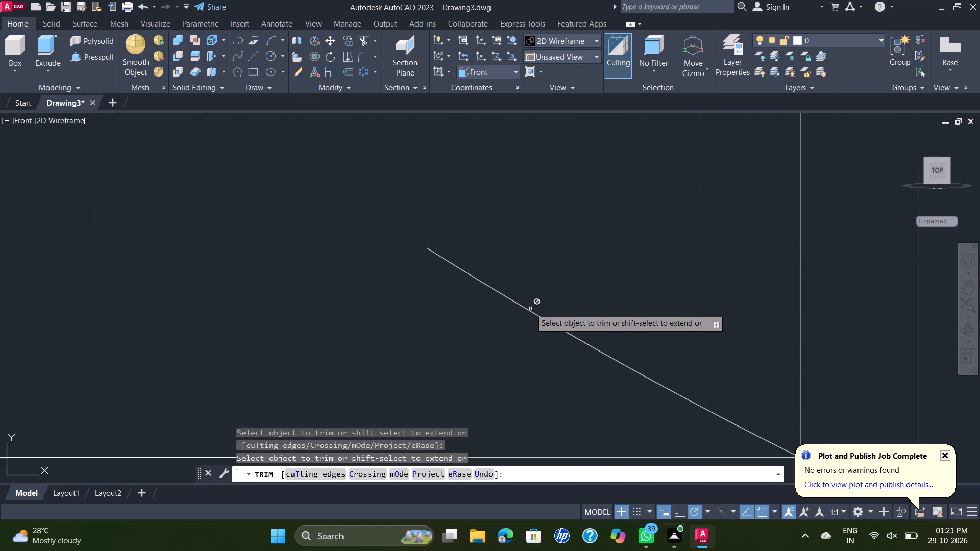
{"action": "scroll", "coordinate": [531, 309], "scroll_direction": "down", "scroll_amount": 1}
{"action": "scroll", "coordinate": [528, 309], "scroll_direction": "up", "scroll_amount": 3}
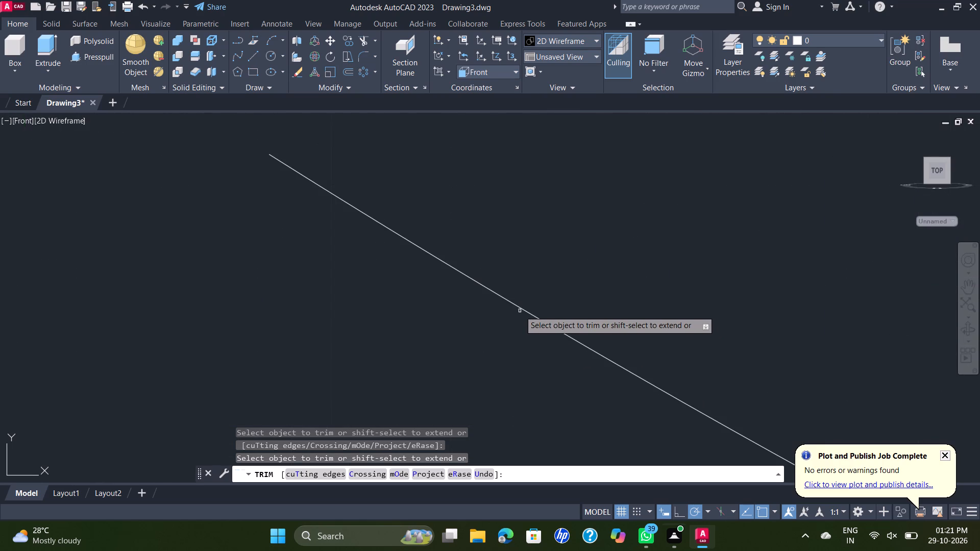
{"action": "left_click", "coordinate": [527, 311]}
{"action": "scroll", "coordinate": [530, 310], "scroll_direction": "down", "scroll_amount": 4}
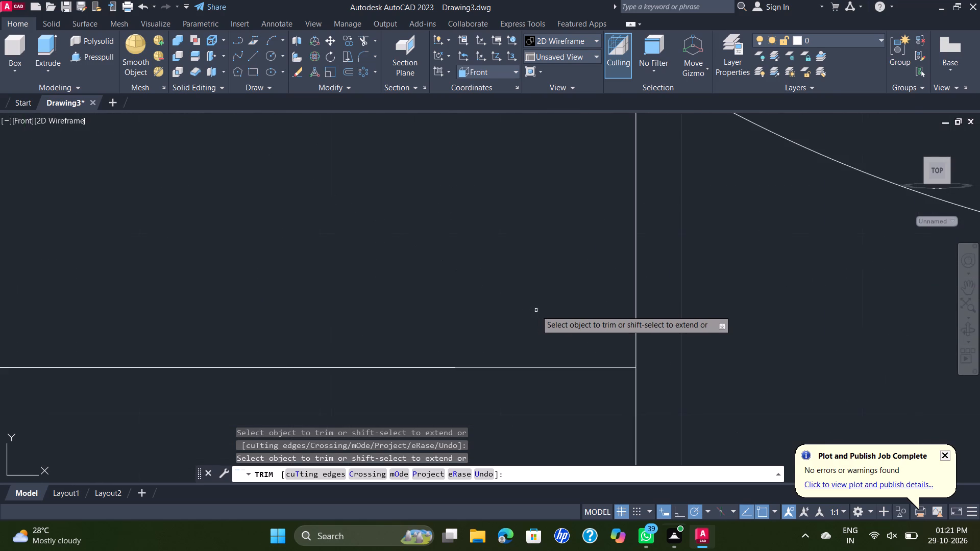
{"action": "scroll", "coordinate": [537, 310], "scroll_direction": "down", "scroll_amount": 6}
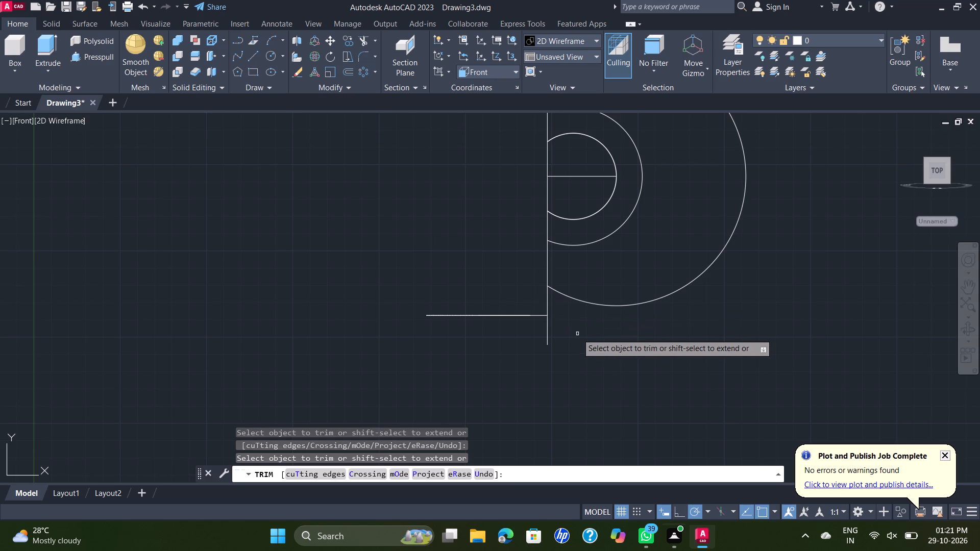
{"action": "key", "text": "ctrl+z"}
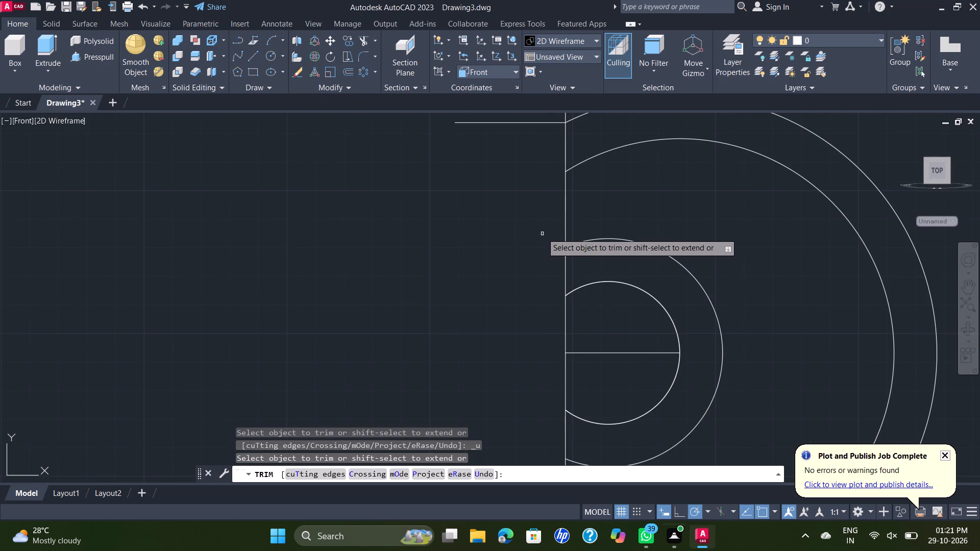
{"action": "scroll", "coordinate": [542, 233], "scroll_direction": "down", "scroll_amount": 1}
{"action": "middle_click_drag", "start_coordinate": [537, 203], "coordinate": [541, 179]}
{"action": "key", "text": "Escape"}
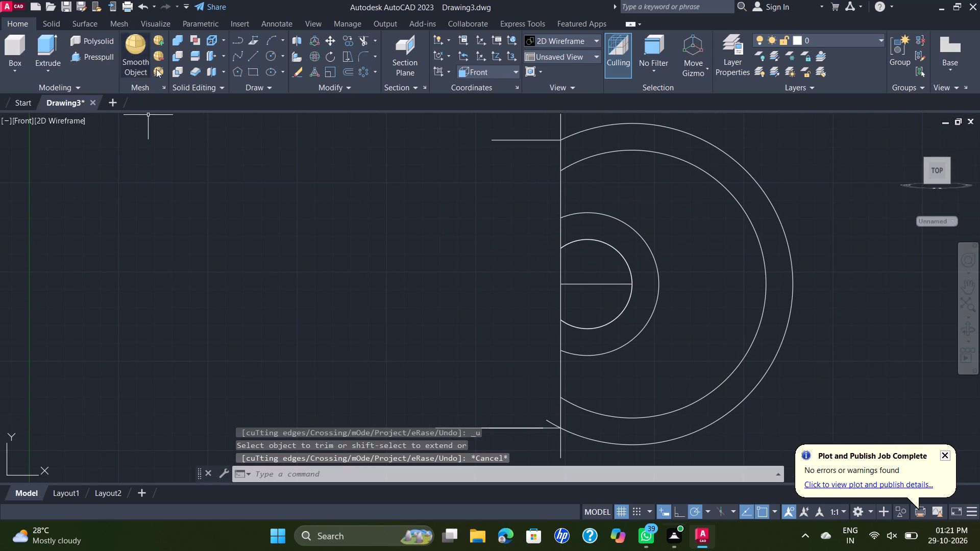
Draw a short slanted helper line from the lower intersection of the outer arc and the vertical line, up into the profile.
{"action": "left_click", "coordinate": [257, 51]}
{"action": "scroll", "coordinate": [559, 421], "scroll_direction": "up", "scroll_amount": 2}
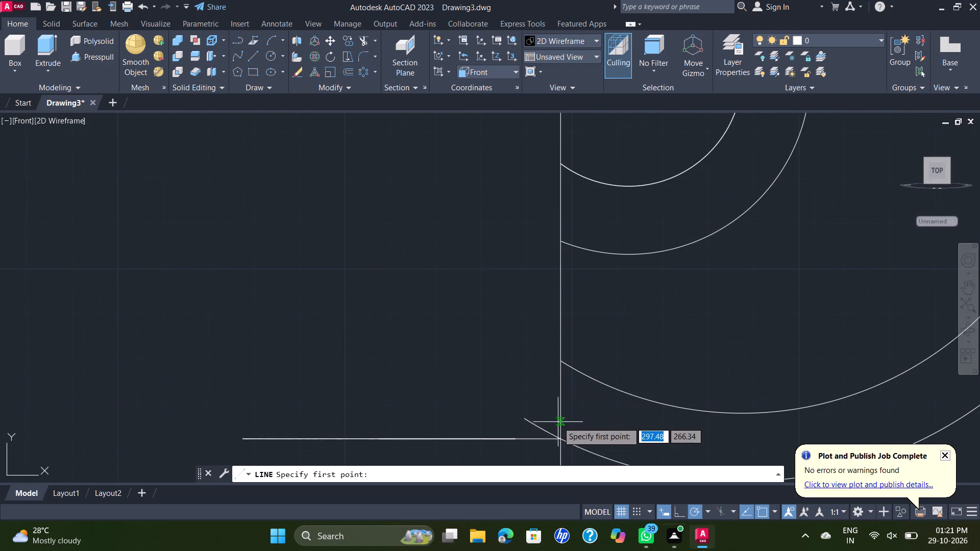
{"action": "left_click", "coordinate": [554, 439]}
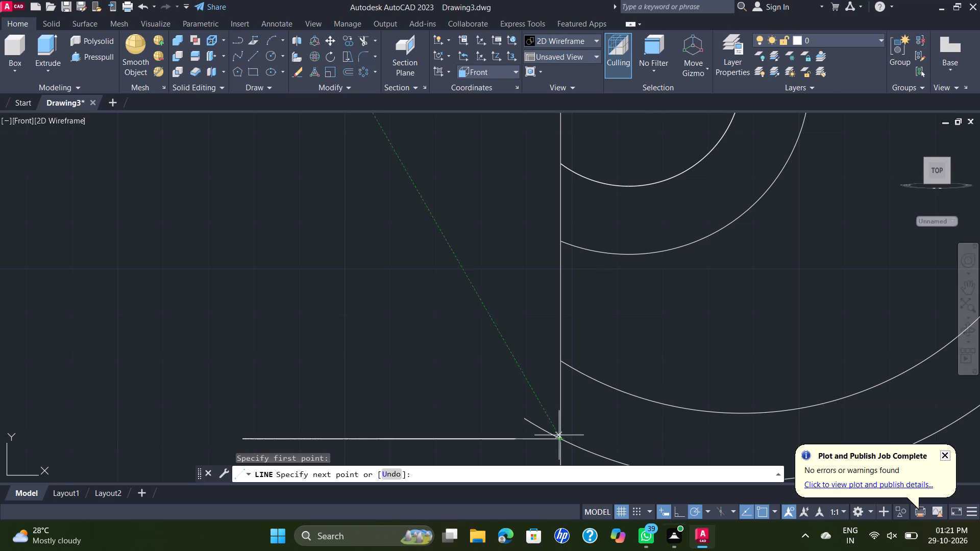
{"action": "left_click", "coordinate": [572, 429]}
{"action": "key", "text": "Escape"}
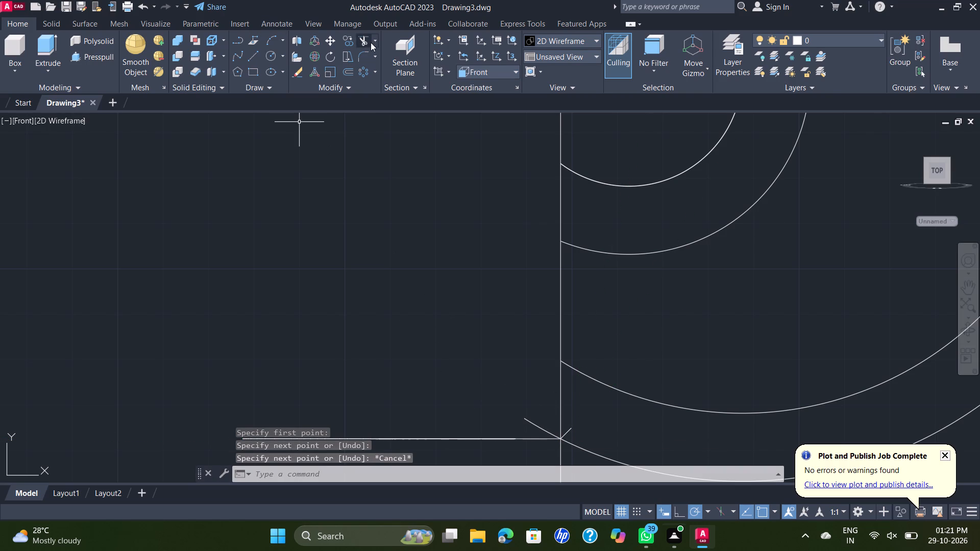
Trim off the outer arc's lower end that extends left past the vertical construction line.
{"action": "left_click", "coordinate": [359, 44]}
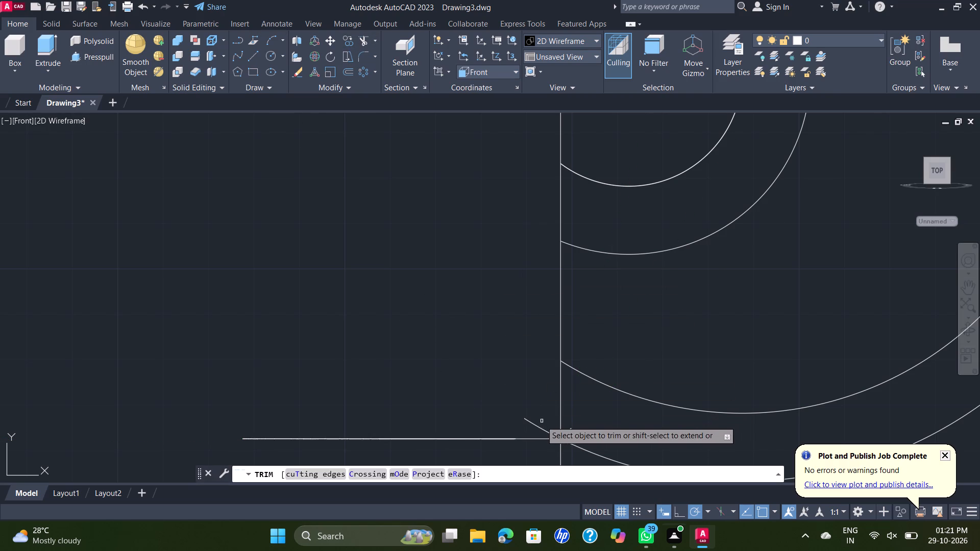
{"action": "scroll", "coordinate": [537, 428], "scroll_direction": "up", "scroll_amount": 2}
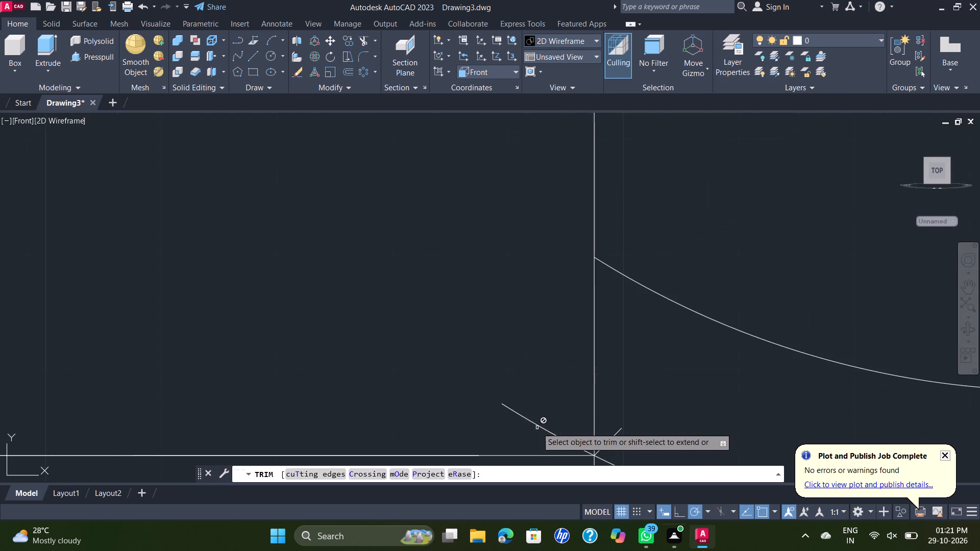
{"action": "scroll", "coordinate": [537, 428], "scroll_direction": "up", "scroll_amount": 2}
{"action": "scroll", "coordinate": [538, 427], "scroll_direction": "down", "scroll_amount": 2}
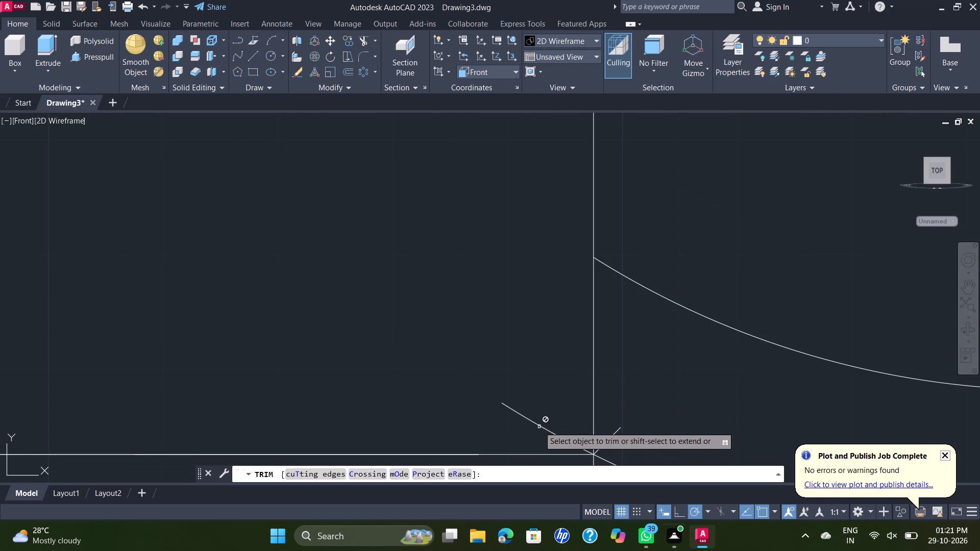
{"action": "scroll", "coordinate": [539, 427], "scroll_direction": "up", "scroll_amount": 2}
{"action": "left_click", "coordinate": [539, 427]}
Remove the short slanted helper line at the outer arc's lower end with Trim.
{"action": "scroll", "coordinate": [539, 427], "scroll_direction": "down", "scroll_amount": 6}
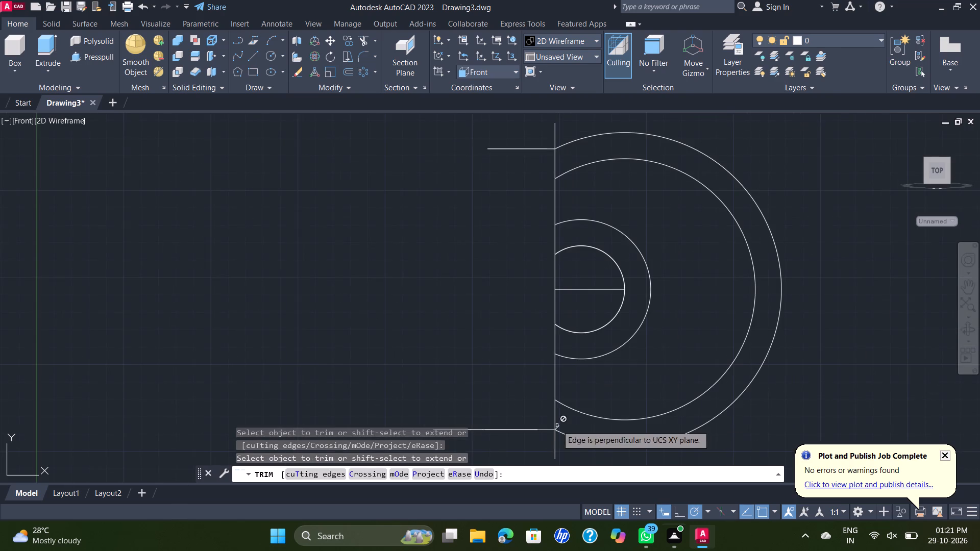
{"action": "scroll", "coordinate": [557, 426], "scroll_direction": "up", "scroll_amount": 4}
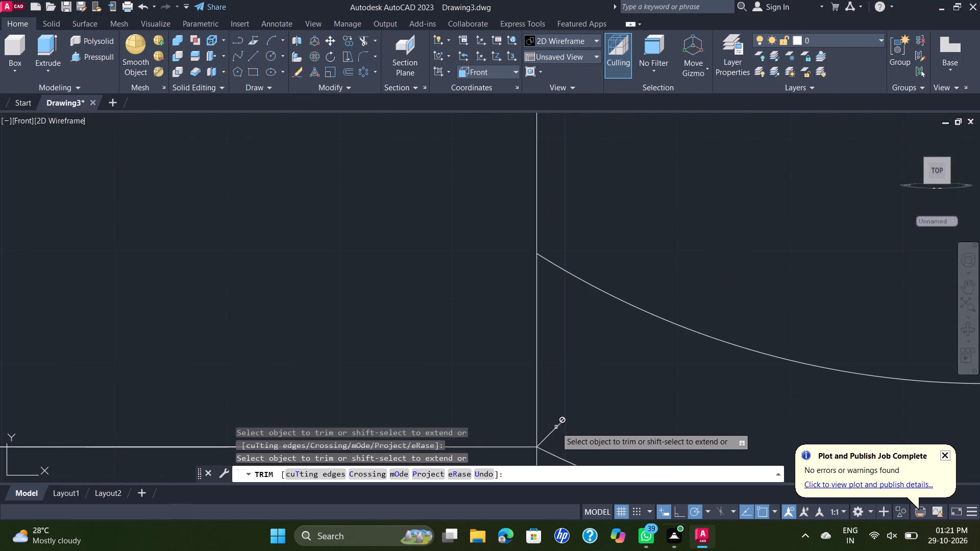
{"action": "scroll", "coordinate": [556, 427], "scroll_direction": "up", "scroll_amount": 5}
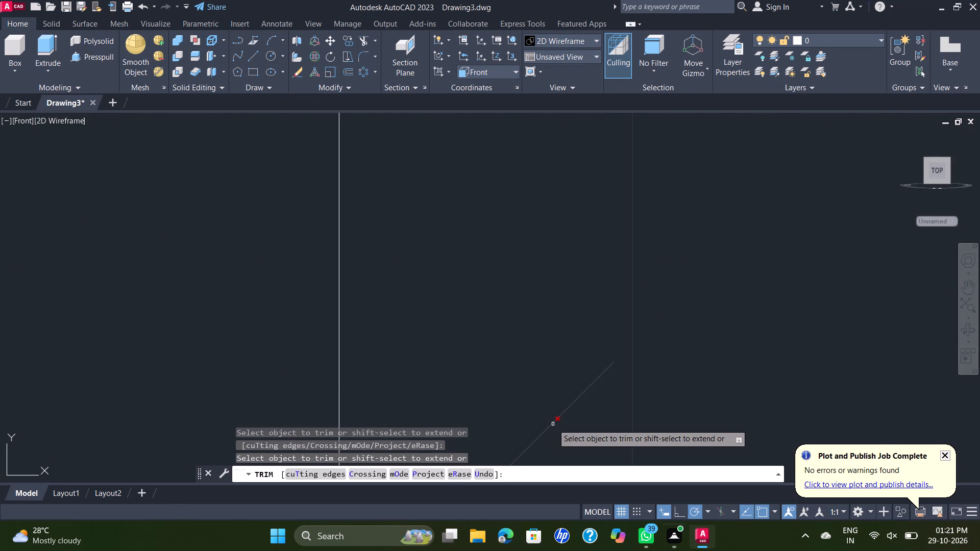
{"action": "left_click", "coordinate": [553, 424]}
{"action": "scroll", "coordinate": [554, 423], "scroll_direction": "down", "scroll_amount": 7}
{"action": "key", "text": "Escape"}
{"action": "scroll", "coordinate": [589, 385], "scroll_direction": "down", "scroll_amount": 3}
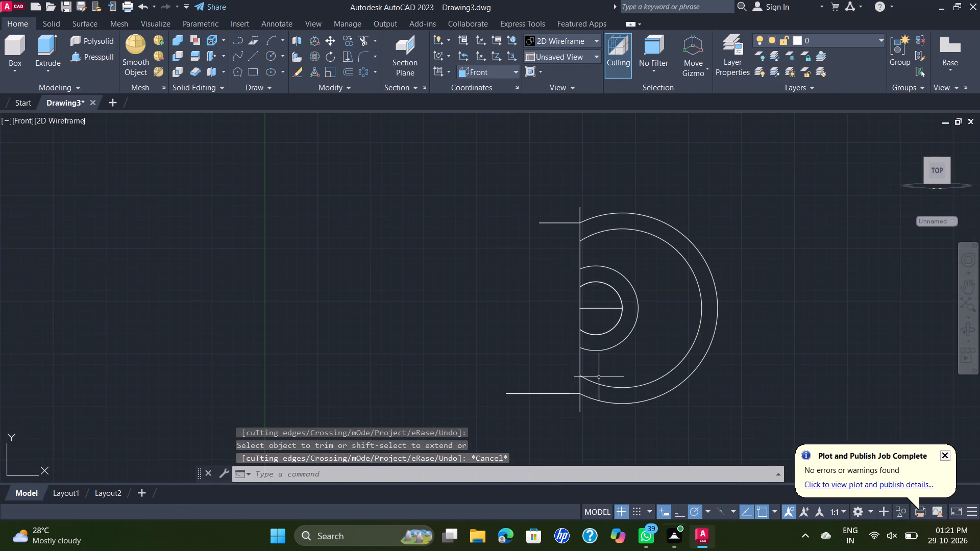
Erase the horizontal line inside the innermost arc.
{"action": "middle_click_drag", "start_coordinate": [590, 380], "coordinate": [533, 384]}
{"action": "scroll", "coordinate": [537, 318], "scroll_direction": "up", "scroll_amount": 1}
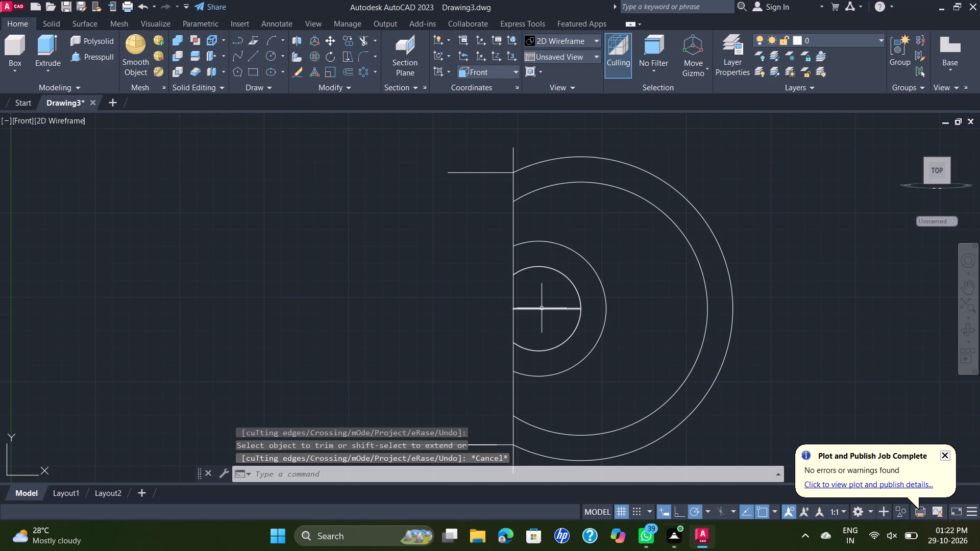
{"action": "left_click", "coordinate": [542, 308]}
{"action": "key", "text": "Delete"}
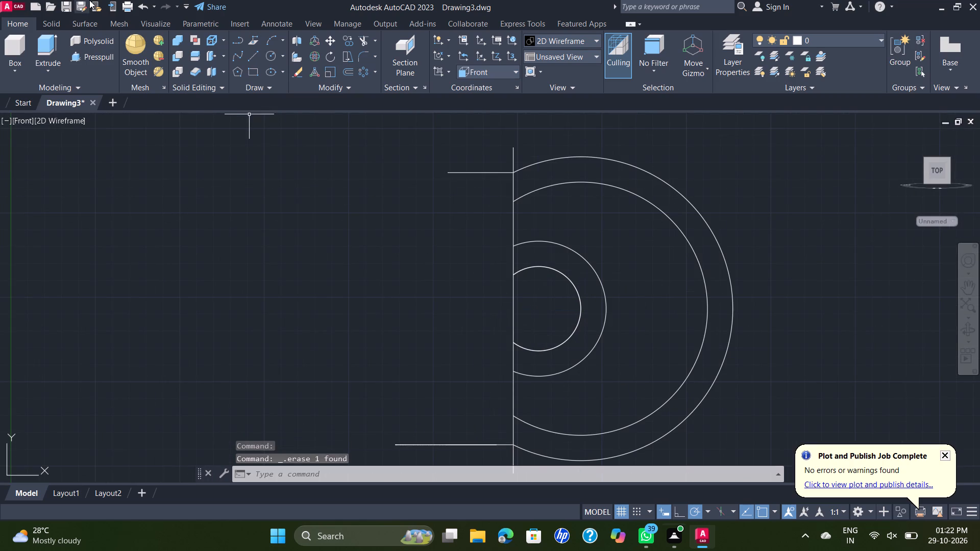
In the SE Isometric view, draw a 194-unit vertical line upward from the centre of the circle.
{"action": "left_click", "coordinate": [27, 119]}
{"action": "left_click", "coordinate": [80, 248]}
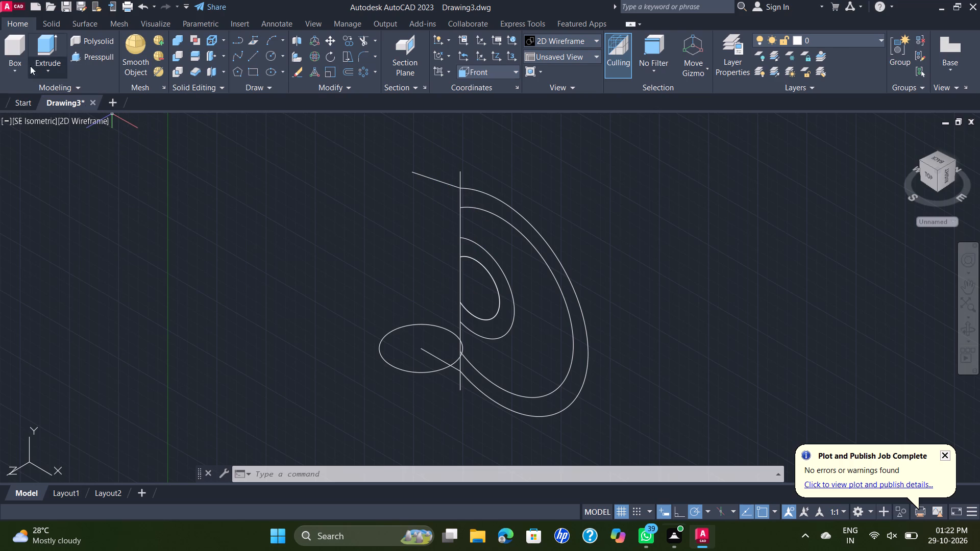
{"action": "left_click", "coordinate": [255, 57]}
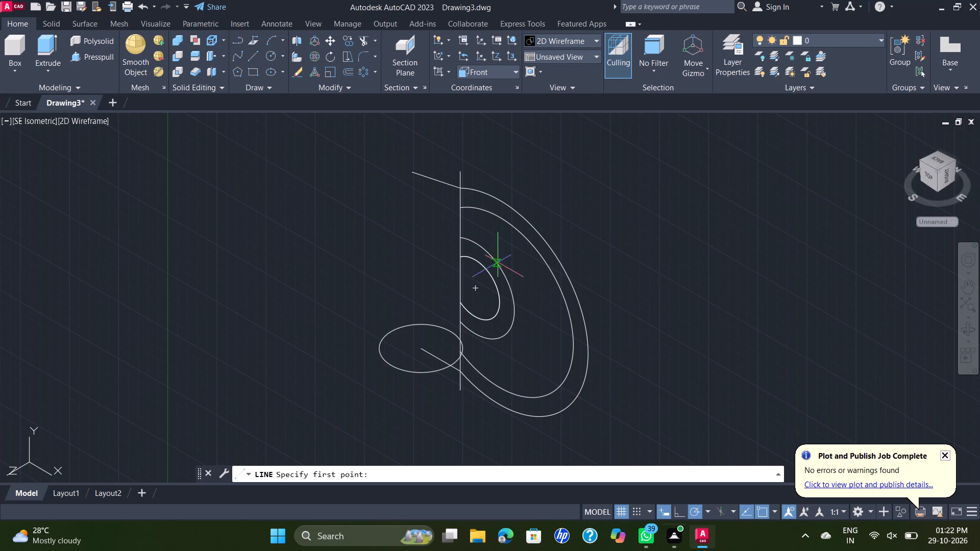
{"action": "left_click", "coordinate": [422, 344]}
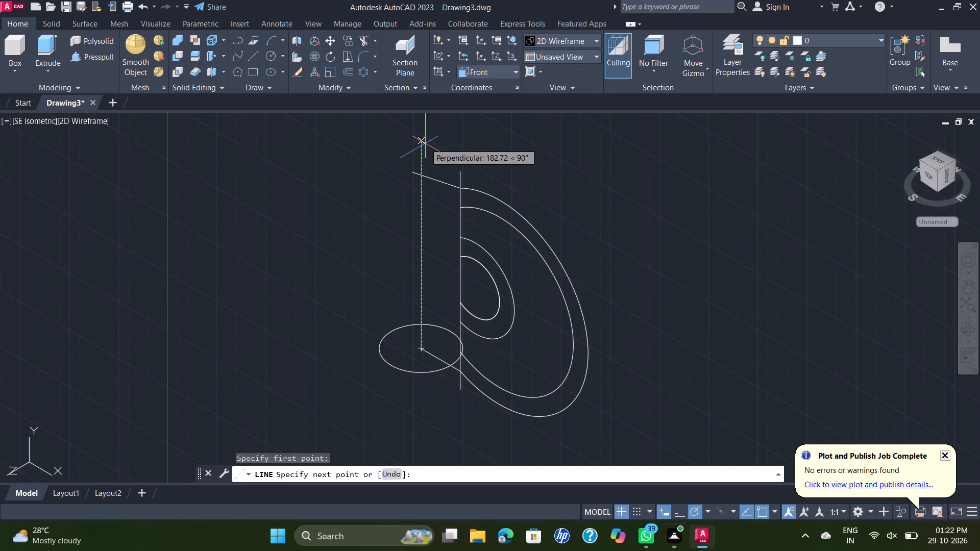
{"action": "key", "text": "1"}
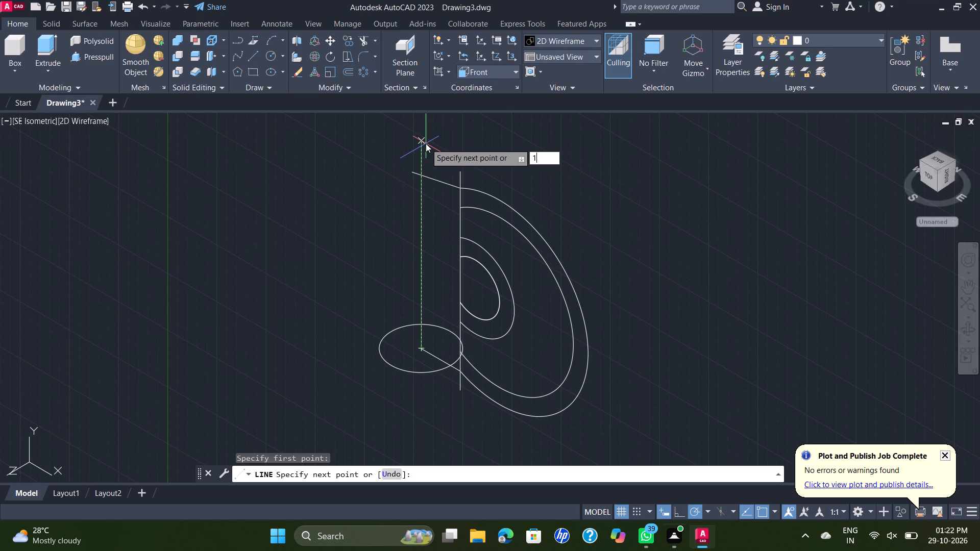
{"action": "type", "text": "94"}
{"action": "key", "text": "Return"}
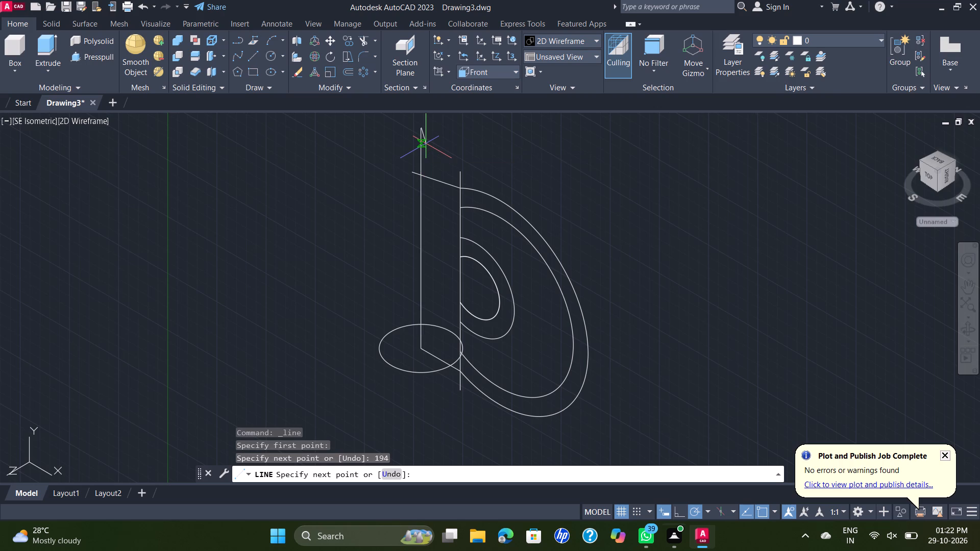
{"action": "key", "text": "Escape"}
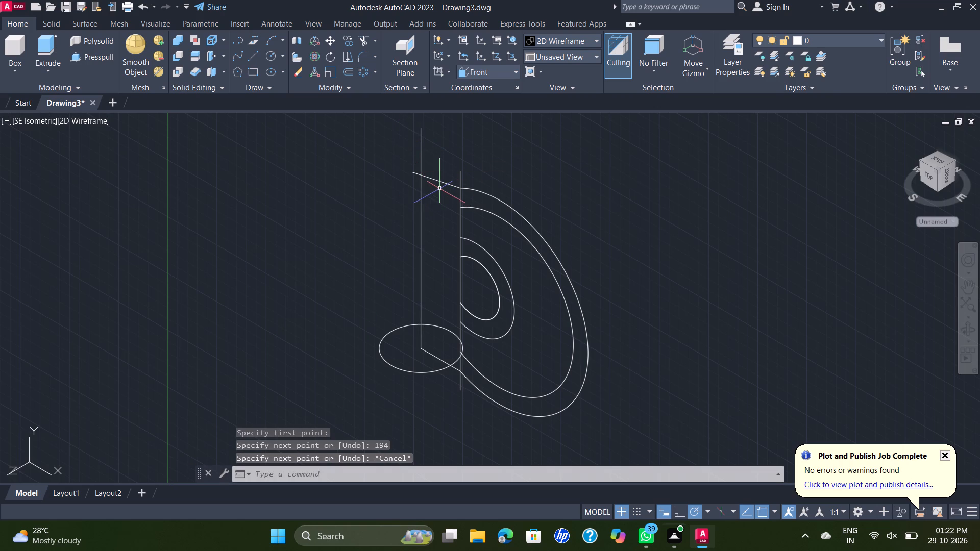
Erase the short line that runs off the outer arc's upper end.
{"action": "left_click", "coordinate": [444, 183]}
{"action": "key", "text": "Delete"}
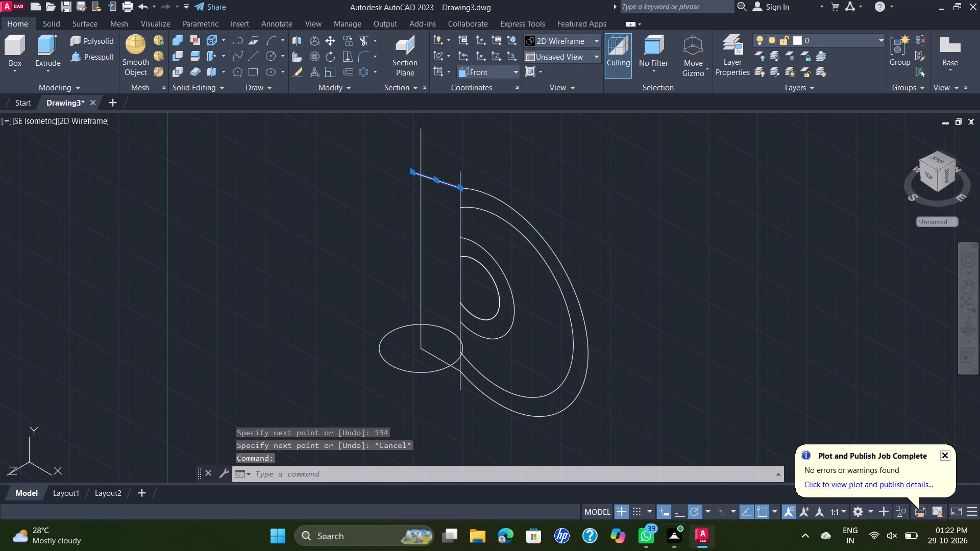
Trim the ends of the vertical construction line that overhang above and below the outer arc.
{"action": "left_click", "coordinate": [364, 38]}
{"action": "scroll", "coordinate": [462, 175], "scroll_direction": "up", "scroll_amount": 1}
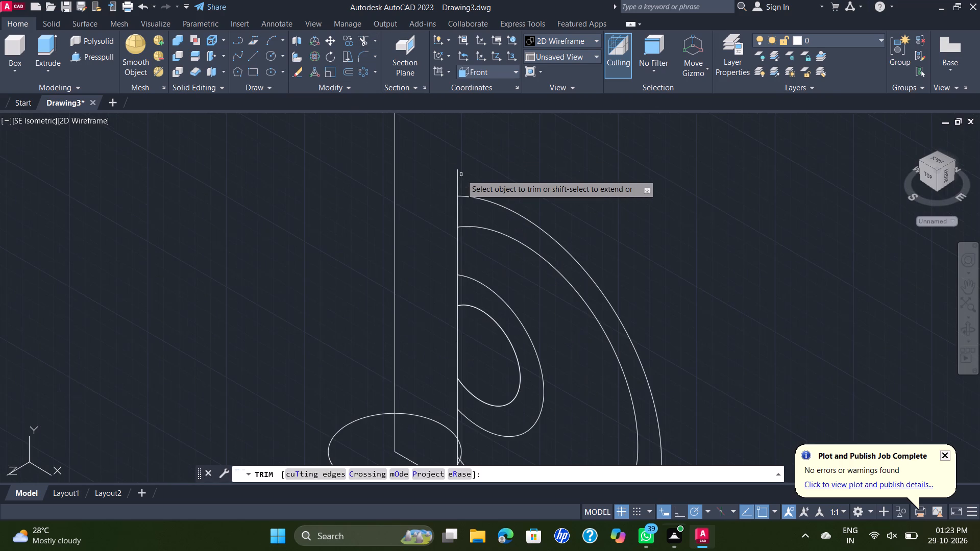
{"action": "scroll", "coordinate": [460, 174], "scroll_direction": "up", "scroll_amount": 3}
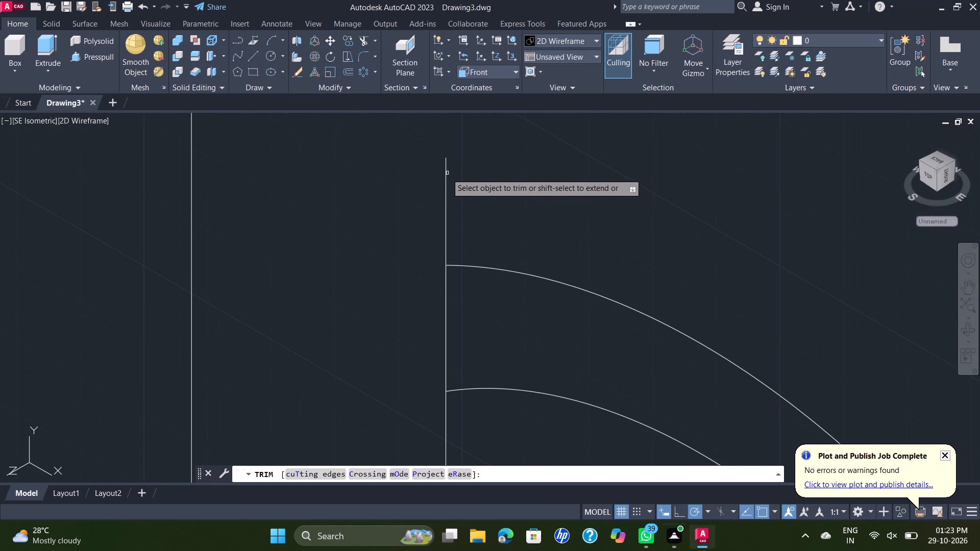
{"action": "left_click", "coordinate": [445, 174]}
{"action": "scroll", "coordinate": [484, 182], "scroll_direction": "down", "scroll_amount": 5}
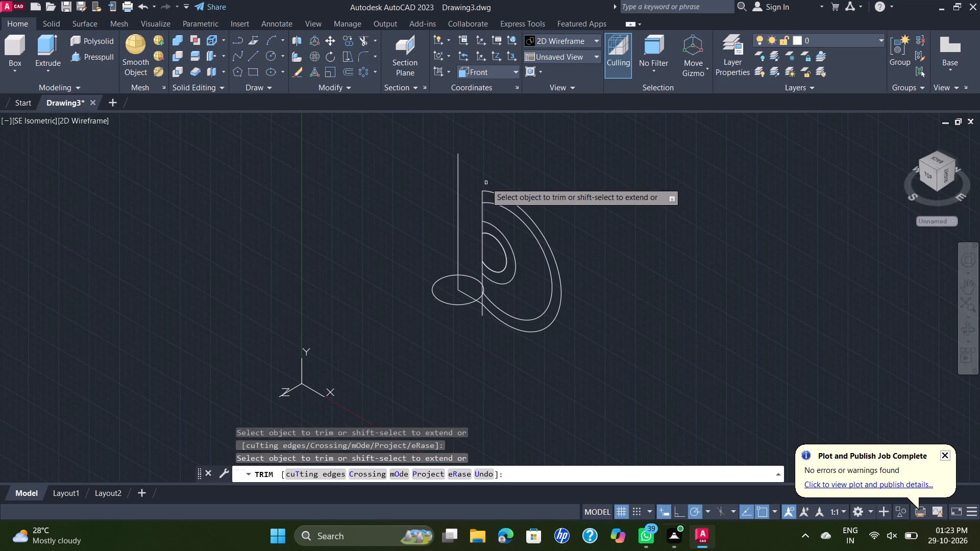
{"action": "scroll", "coordinate": [491, 304], "scroll_direction": "up", "scroll_amount": 4}
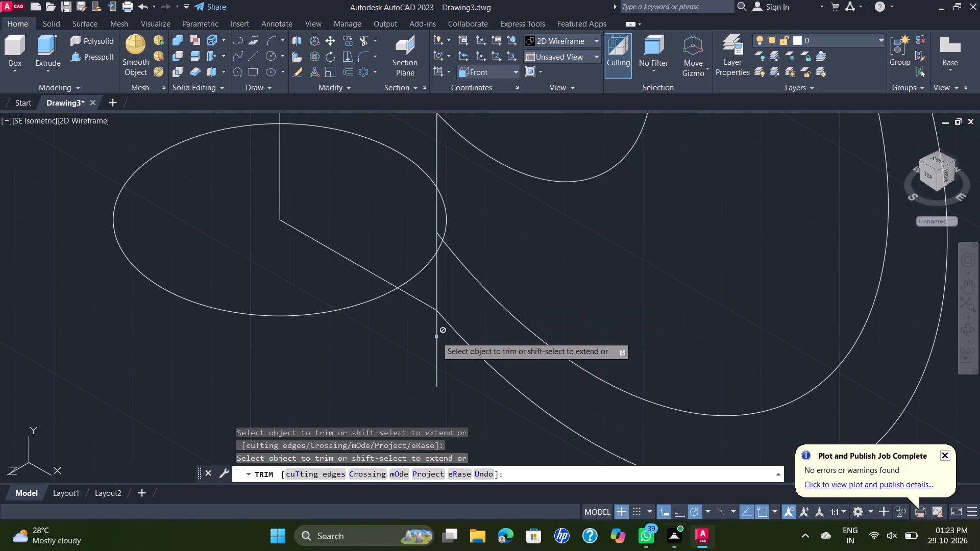
{"action": "scroll", "coordinate": [435, 336], "scroll_direction": "up", "scroll_amount": 5}
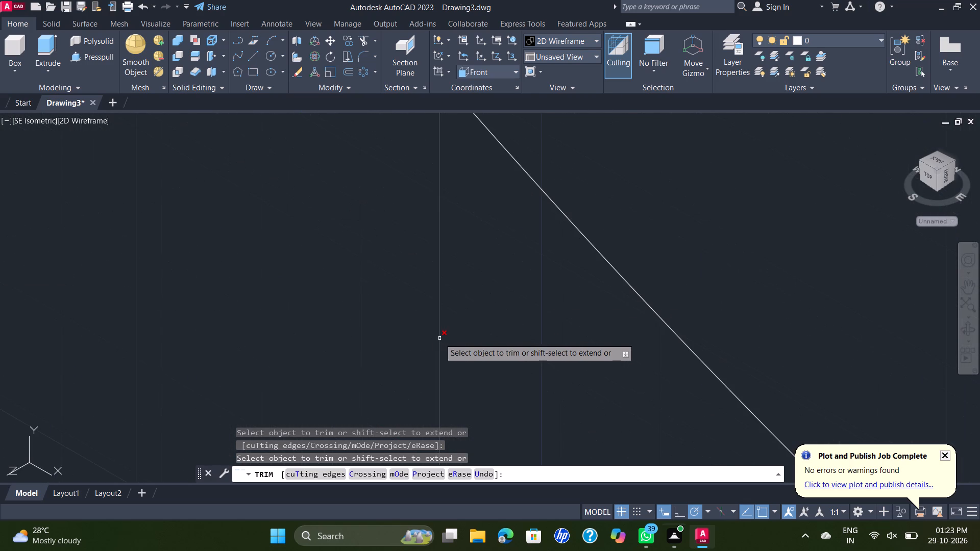
{"action": "left_click", "coordinate": [439, 338]}
{"action": "scroll", "coordinate": [439, 338], "scroll_direction": "down", "scroll_amount": 8}
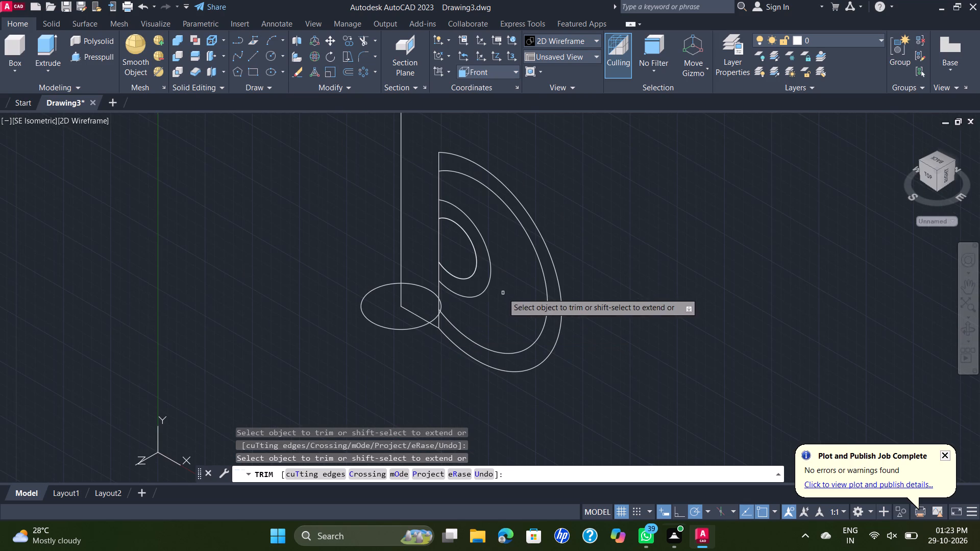
{"action": "key", "text": "Escape"}
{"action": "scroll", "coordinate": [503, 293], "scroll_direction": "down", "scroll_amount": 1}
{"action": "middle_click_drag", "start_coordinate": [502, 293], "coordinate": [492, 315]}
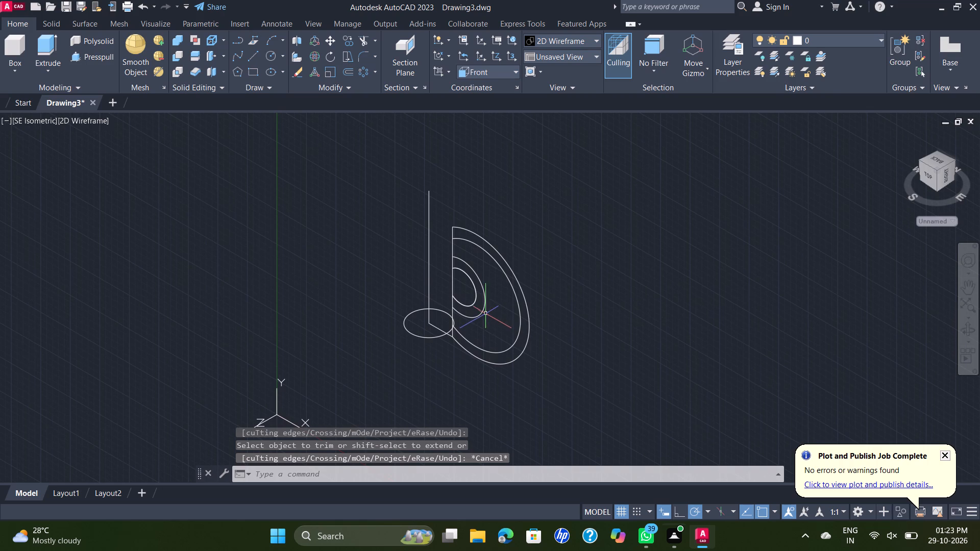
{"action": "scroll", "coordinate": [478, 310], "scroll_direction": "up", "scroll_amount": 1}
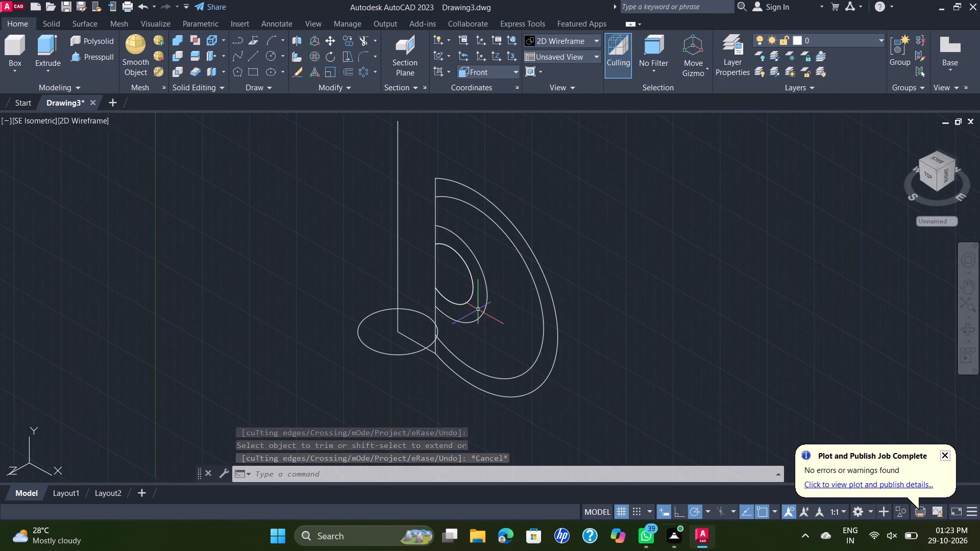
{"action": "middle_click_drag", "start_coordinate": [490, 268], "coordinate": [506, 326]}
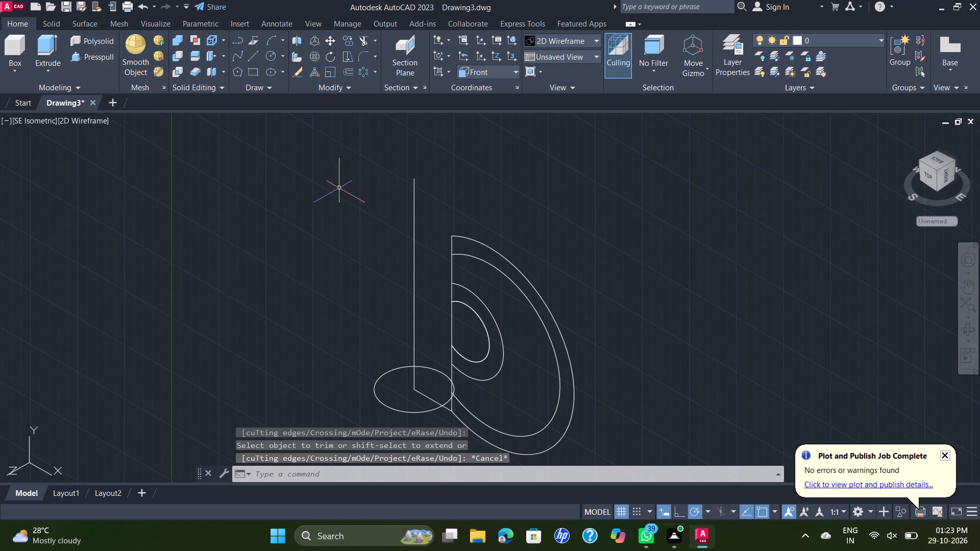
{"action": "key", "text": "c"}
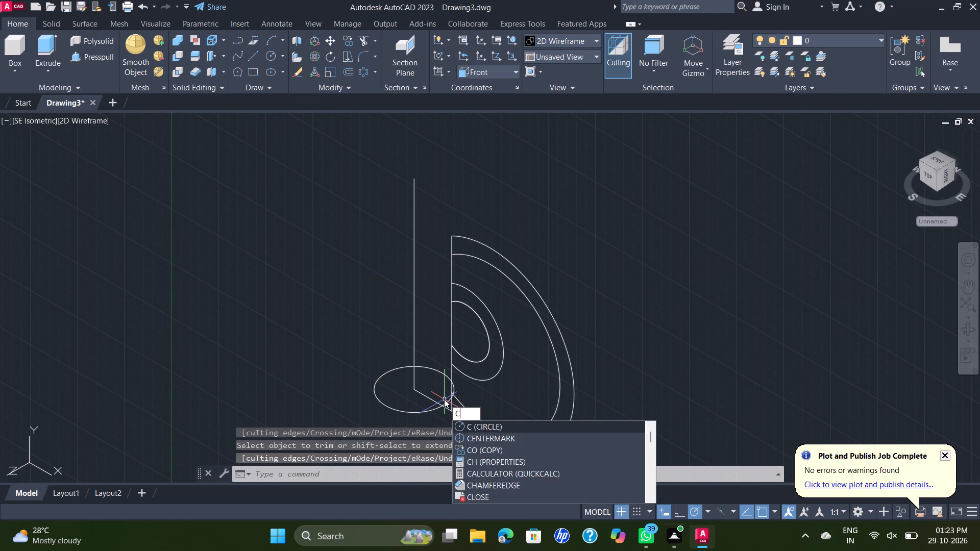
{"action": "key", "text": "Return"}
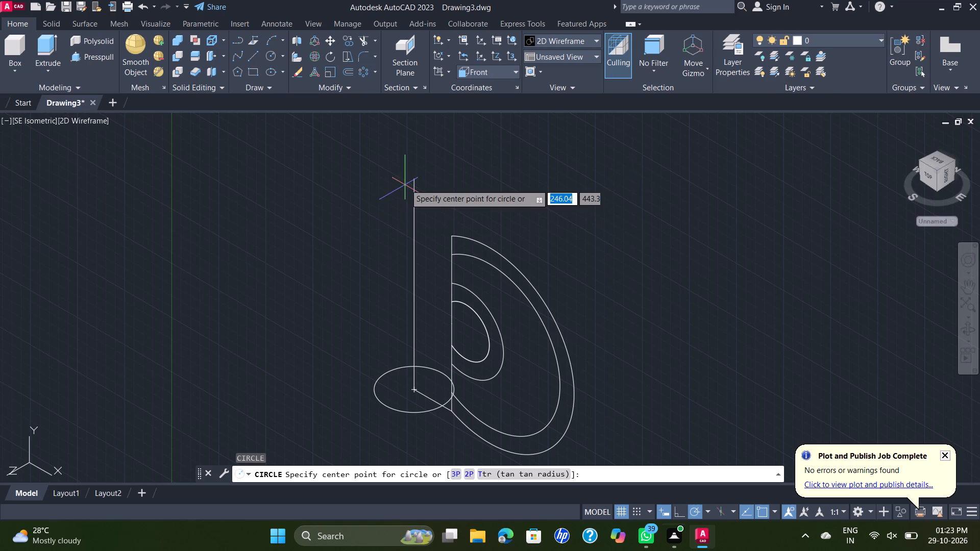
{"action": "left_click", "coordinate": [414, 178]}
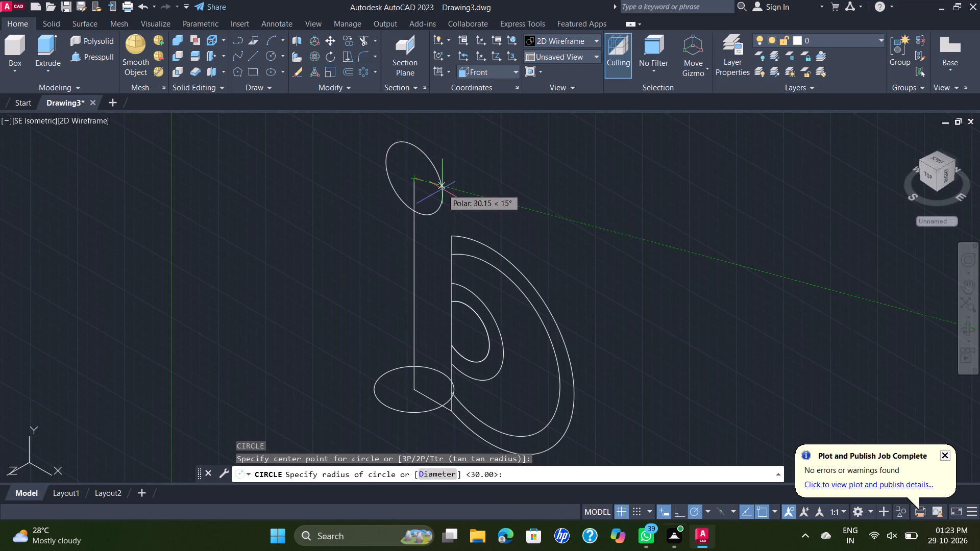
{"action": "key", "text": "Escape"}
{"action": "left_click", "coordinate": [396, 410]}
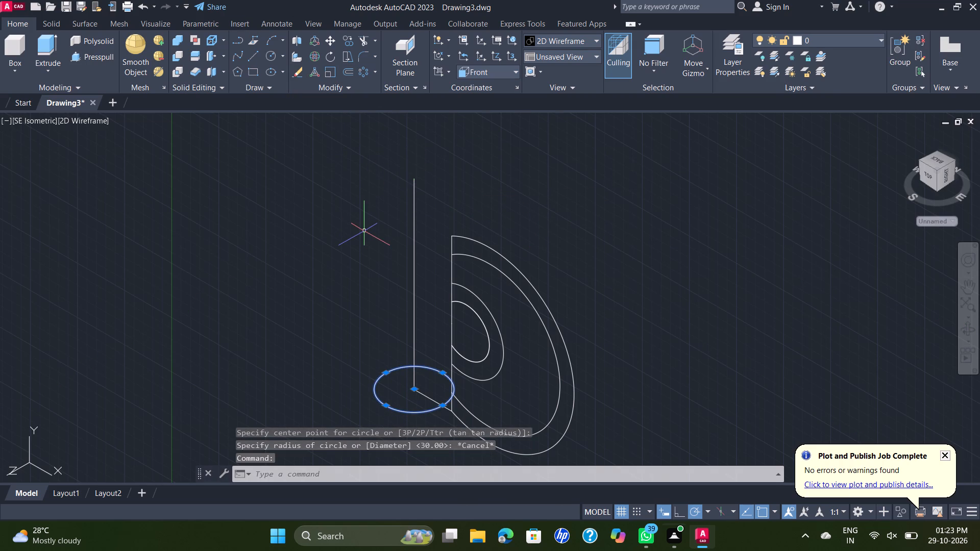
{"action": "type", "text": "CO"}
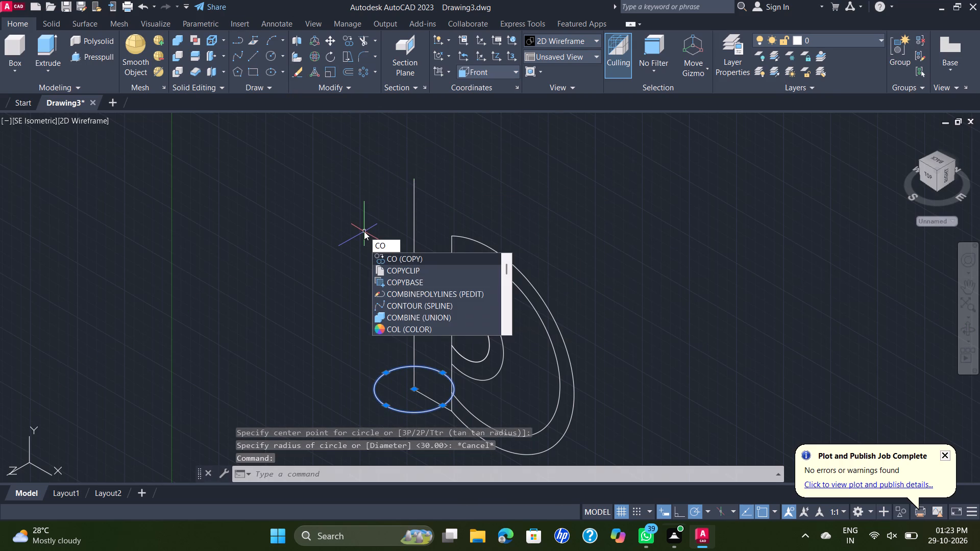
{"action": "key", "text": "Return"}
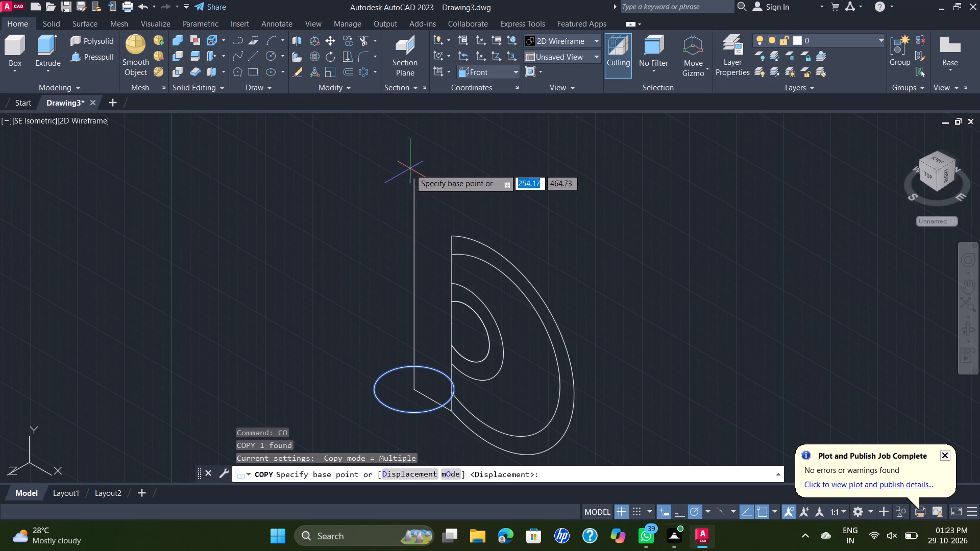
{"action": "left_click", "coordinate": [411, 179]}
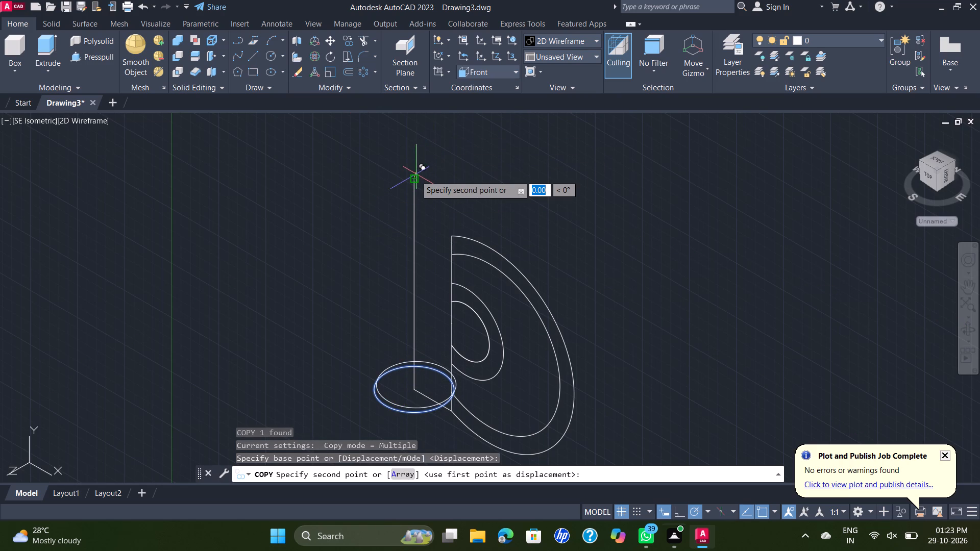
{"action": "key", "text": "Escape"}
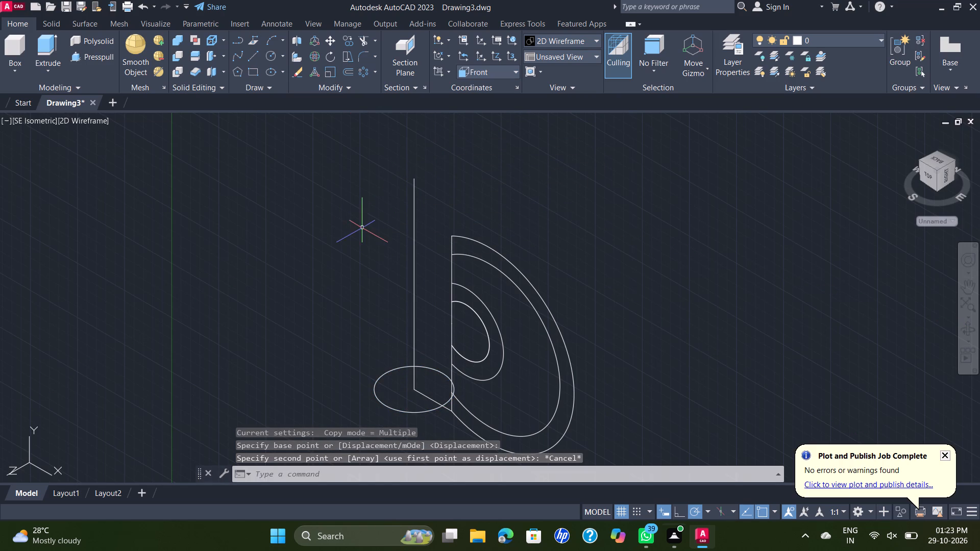
Copy the circle from its centre to the upper end of the 194-unit vertical line.
{"action": "key", "text": "space"}
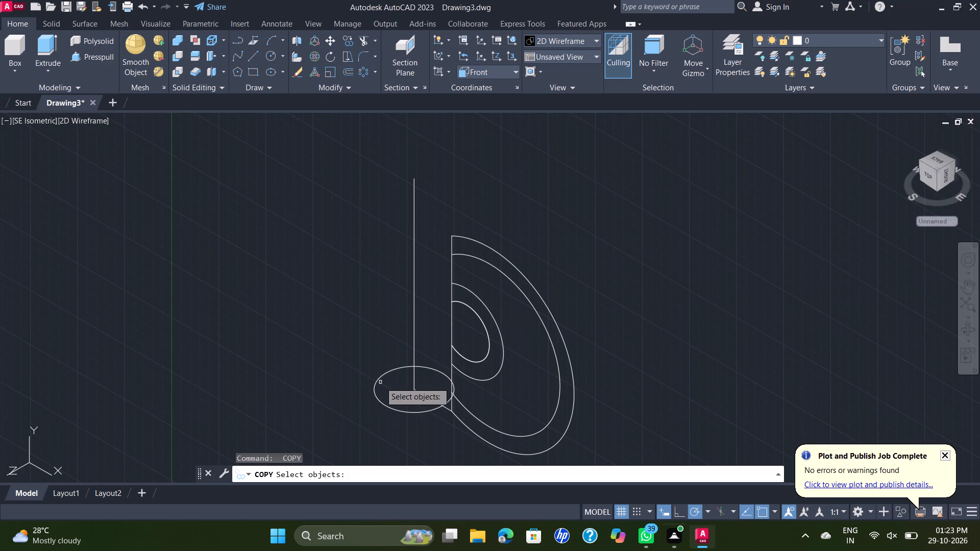
{"action": "left_click", "coordinate": [380, 380]}
{"action": "right_click", "coordinate": [392, 348]}
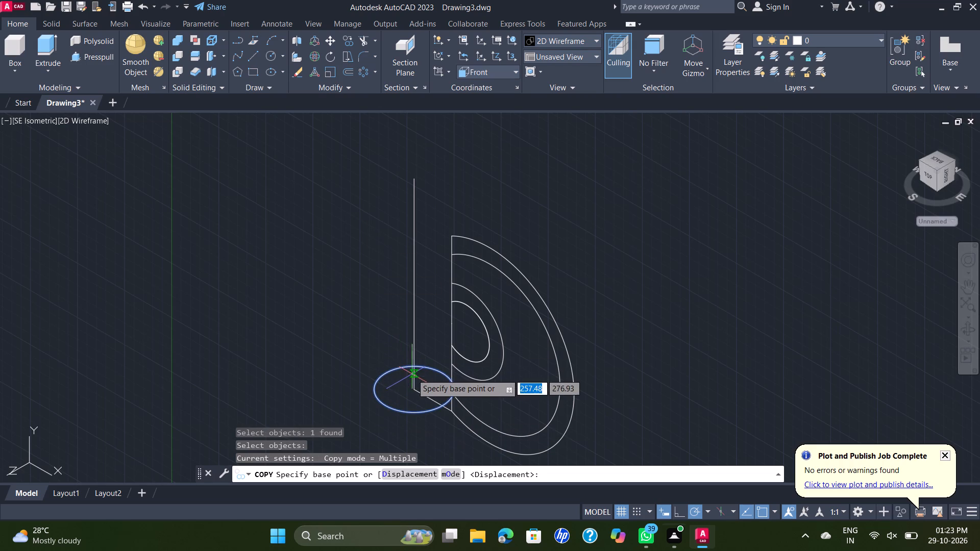
{"action": "left_click", "coordinate": [415, 388]}
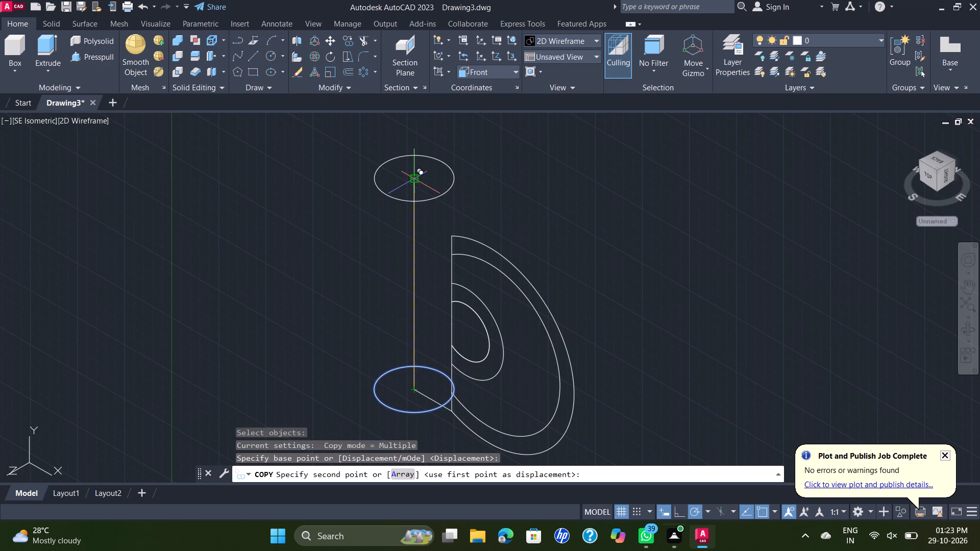
{"action": "left_click", "coordinate": [414, 179]}
{"action": "key", "text": "Escape"}
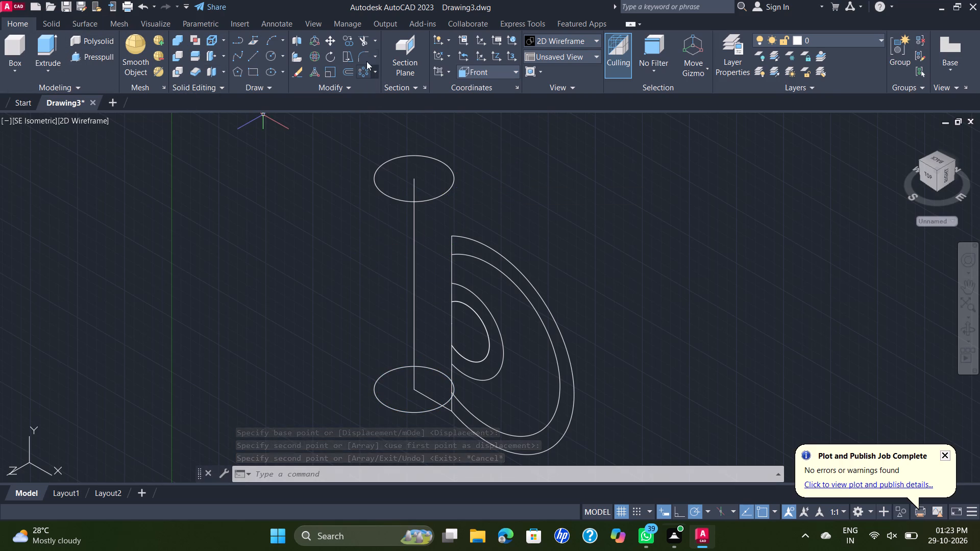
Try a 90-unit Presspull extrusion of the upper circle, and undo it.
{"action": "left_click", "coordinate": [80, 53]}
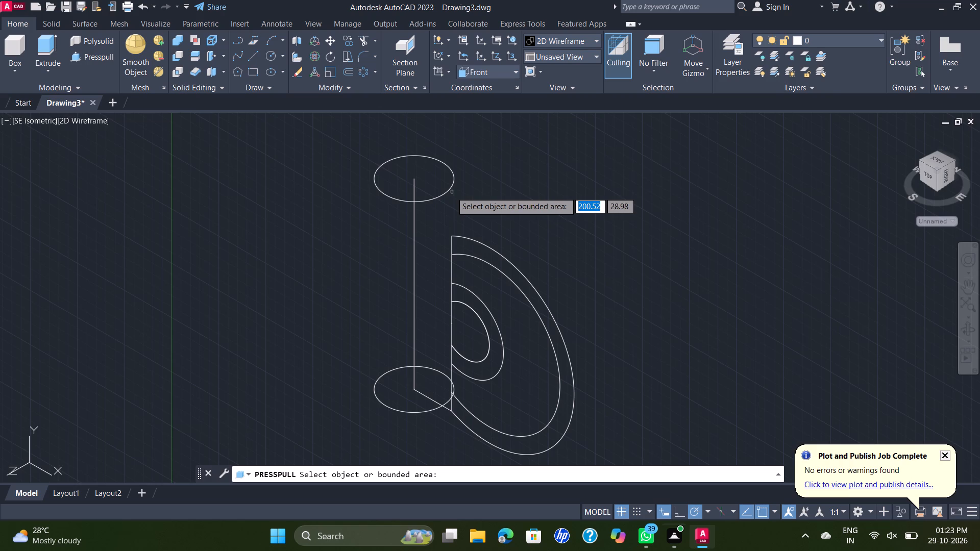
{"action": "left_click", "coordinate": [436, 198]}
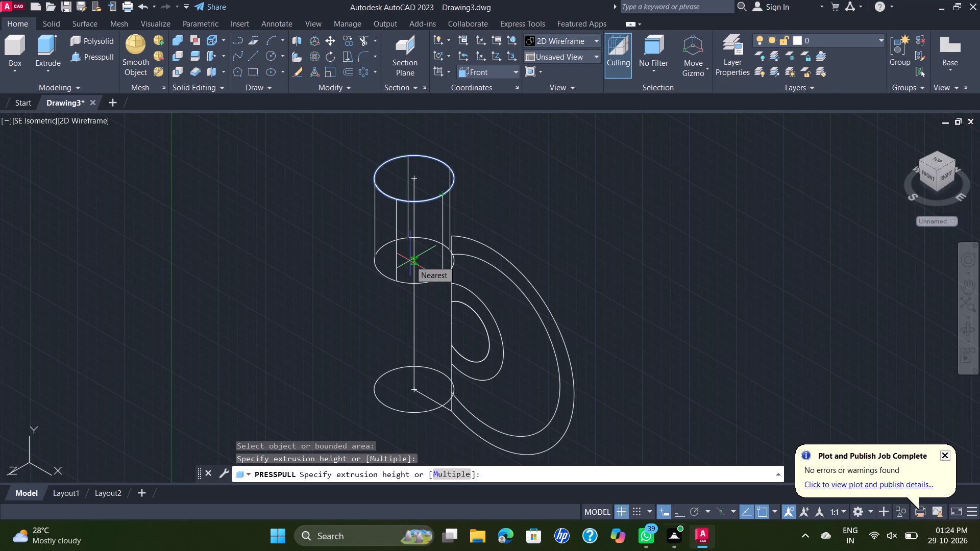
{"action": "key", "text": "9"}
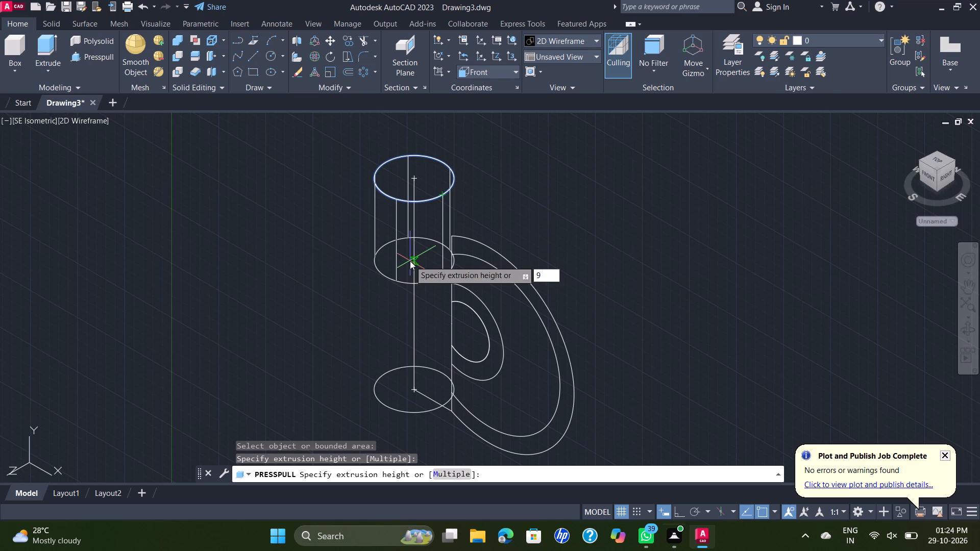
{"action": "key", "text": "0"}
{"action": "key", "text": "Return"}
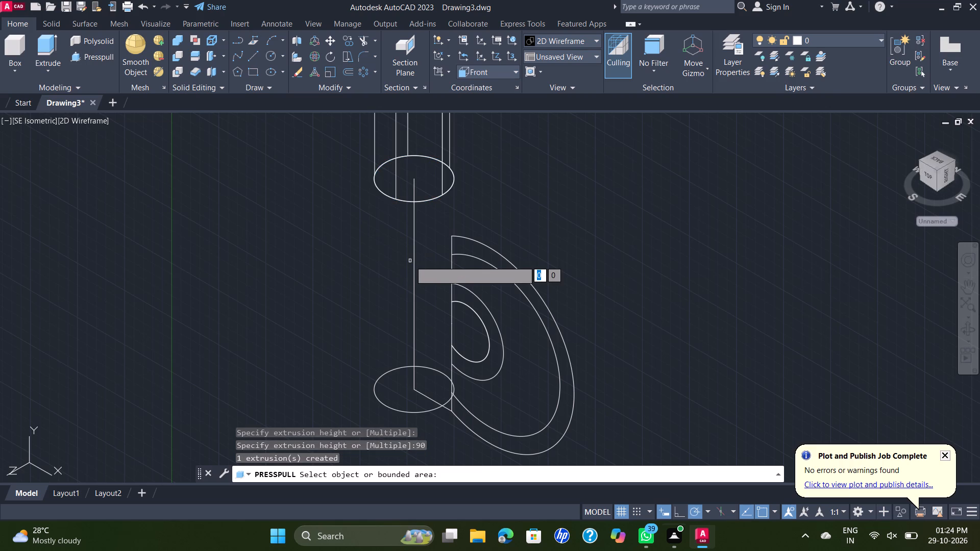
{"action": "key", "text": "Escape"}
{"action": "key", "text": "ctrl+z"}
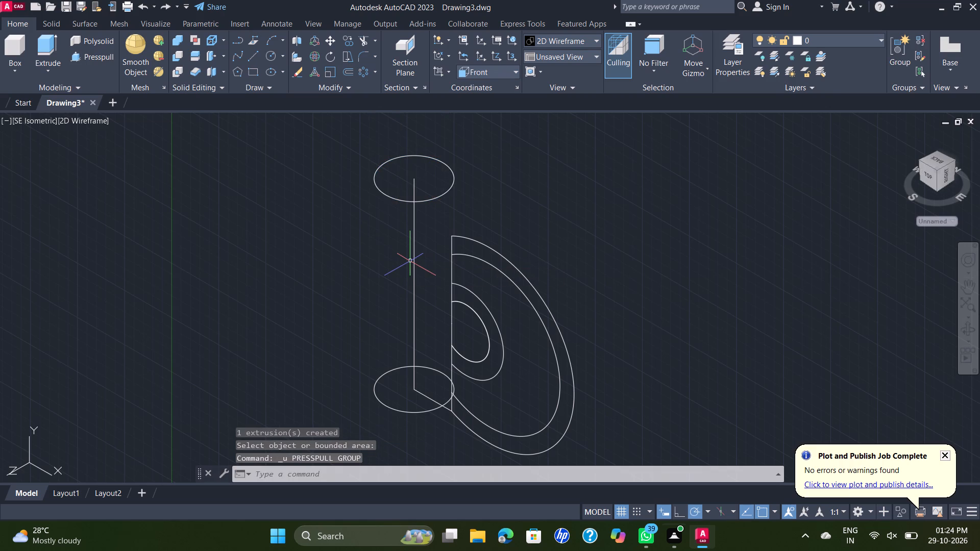
Presspull the upper circle 90 units downward with a height of -90.
{"action": "left_click", "coordinate": [83, 60]}
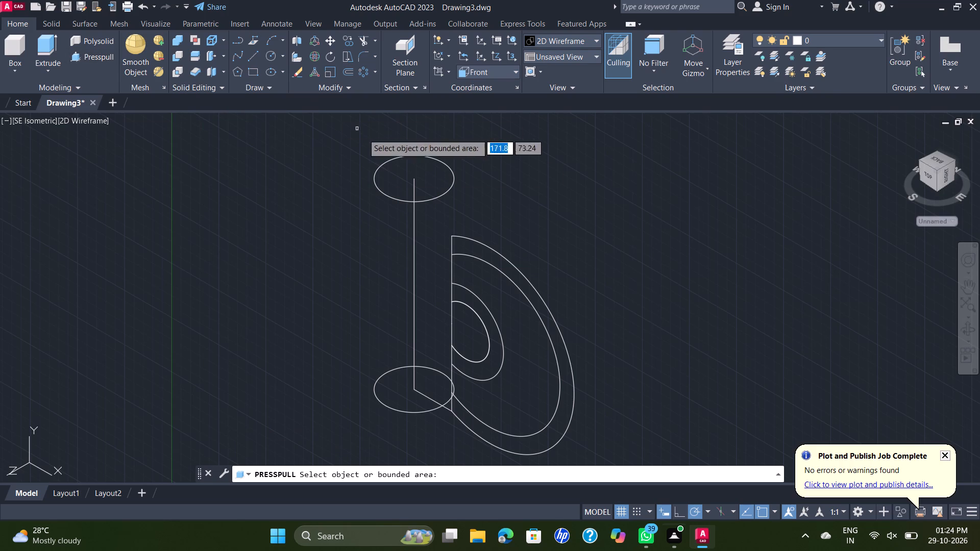
{"action": "left_click", "coordinate": [443, 197]}
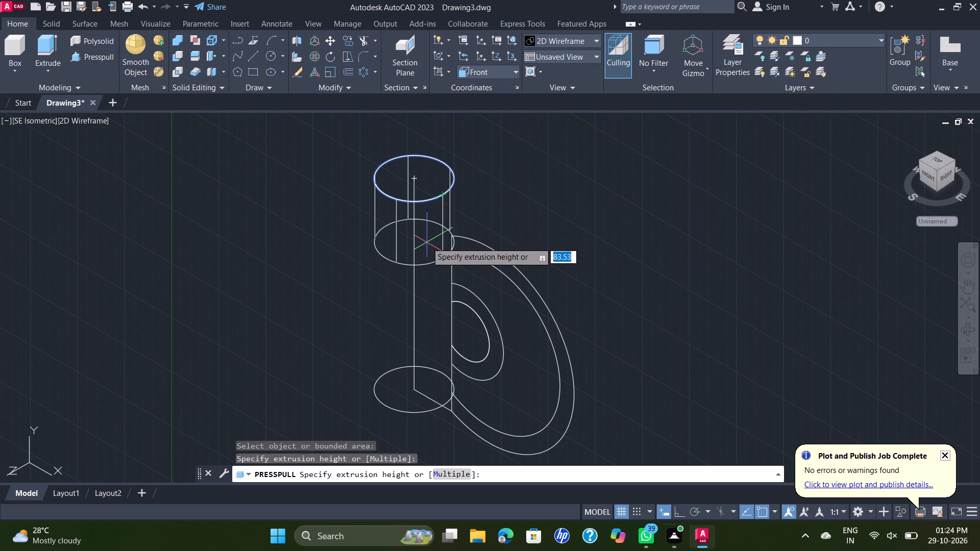
{"action": "type", "text": "-90"}
{"action": "key", "text": "Return"}
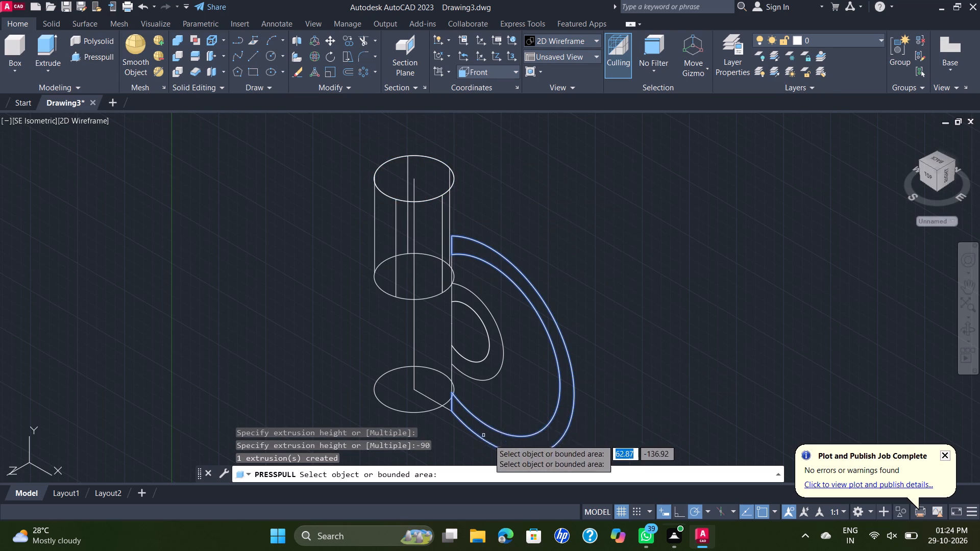
Presspull the lower circle upward by 52 units.
{"action": "left_click", "coordinate": [424, 412]}
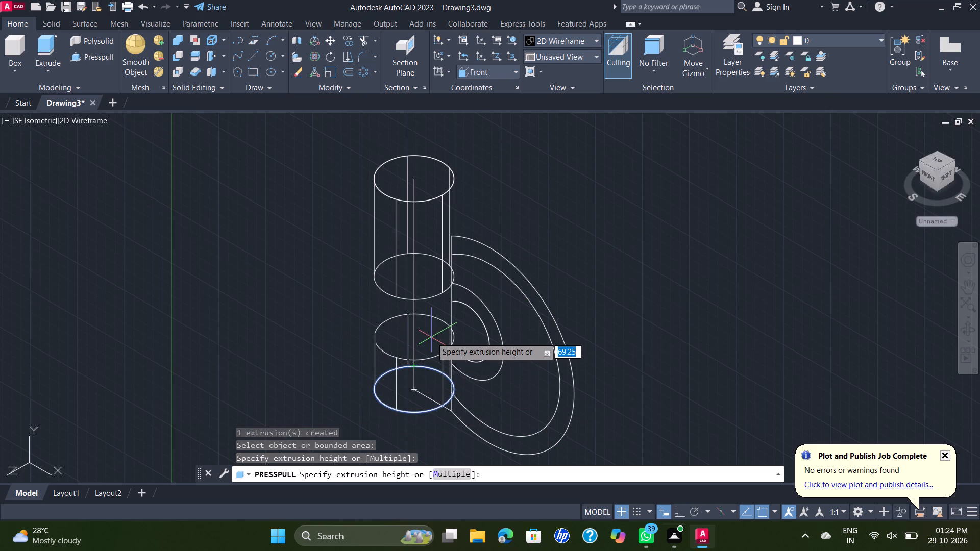
{"action": "type", "text": "52"}
{"action": "key", "text": "Return"}
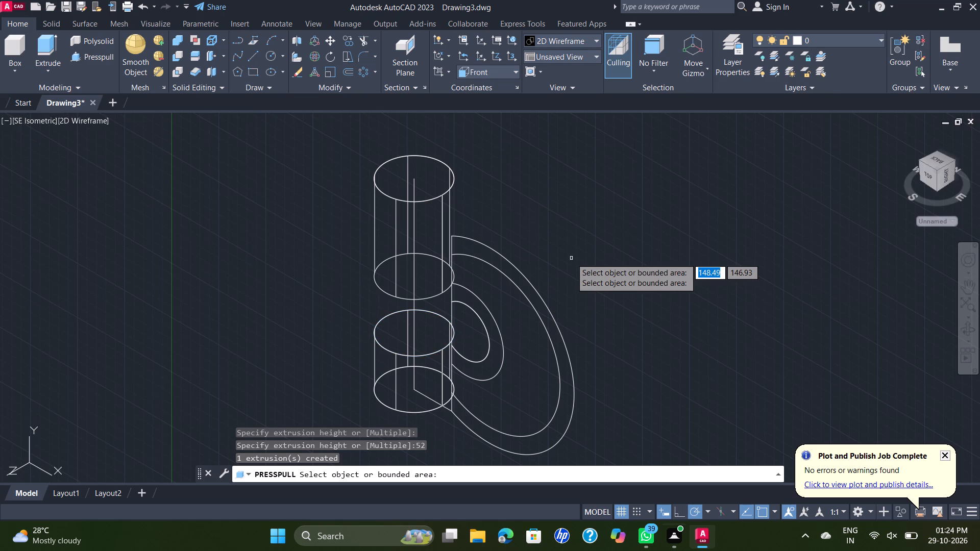
{"action": "key", "text": "Escape"}
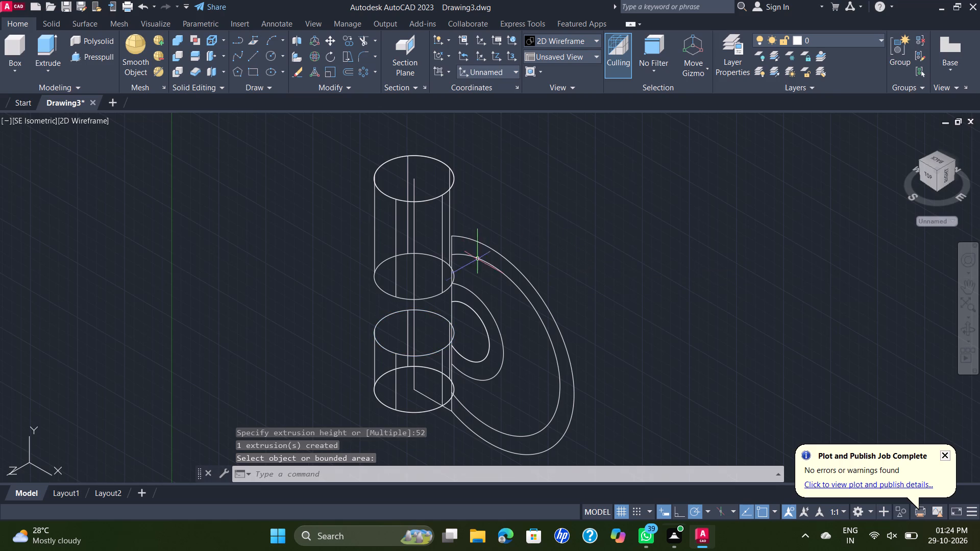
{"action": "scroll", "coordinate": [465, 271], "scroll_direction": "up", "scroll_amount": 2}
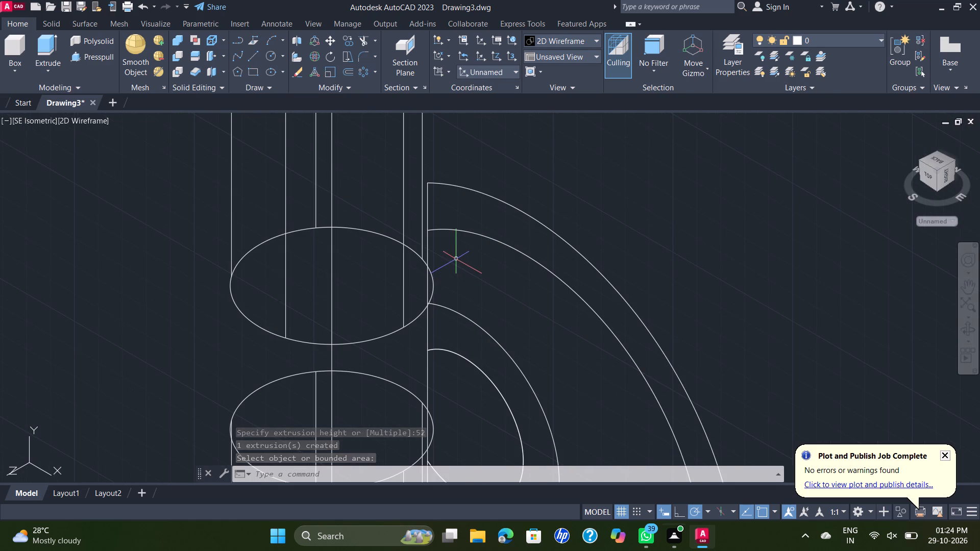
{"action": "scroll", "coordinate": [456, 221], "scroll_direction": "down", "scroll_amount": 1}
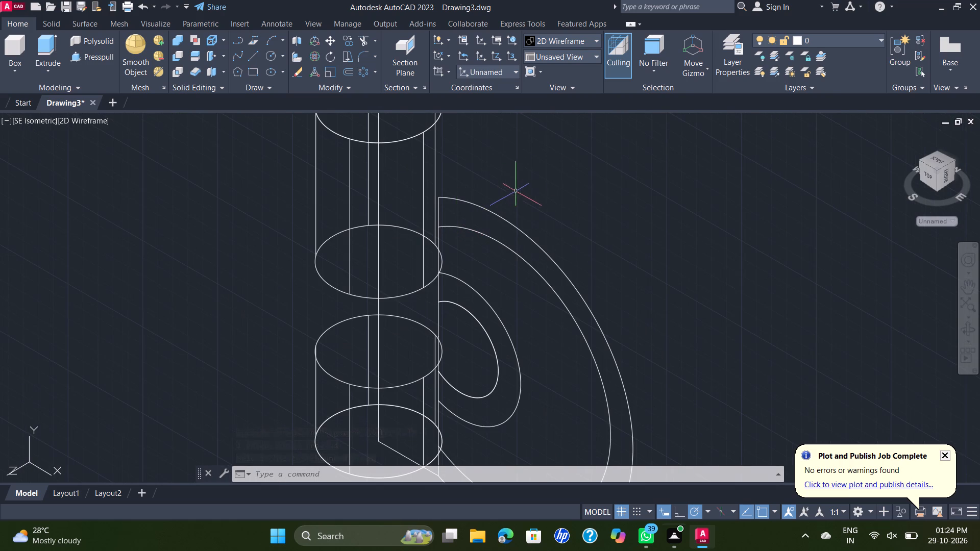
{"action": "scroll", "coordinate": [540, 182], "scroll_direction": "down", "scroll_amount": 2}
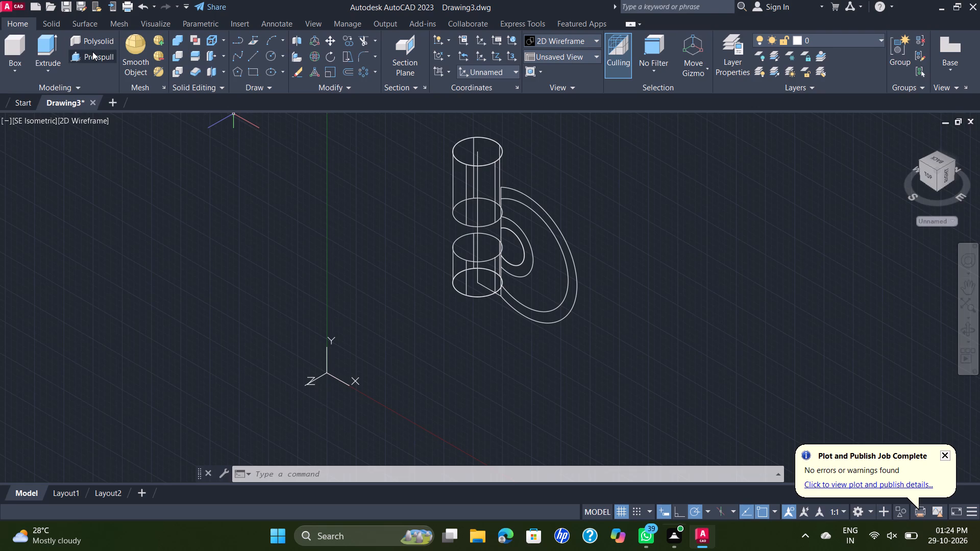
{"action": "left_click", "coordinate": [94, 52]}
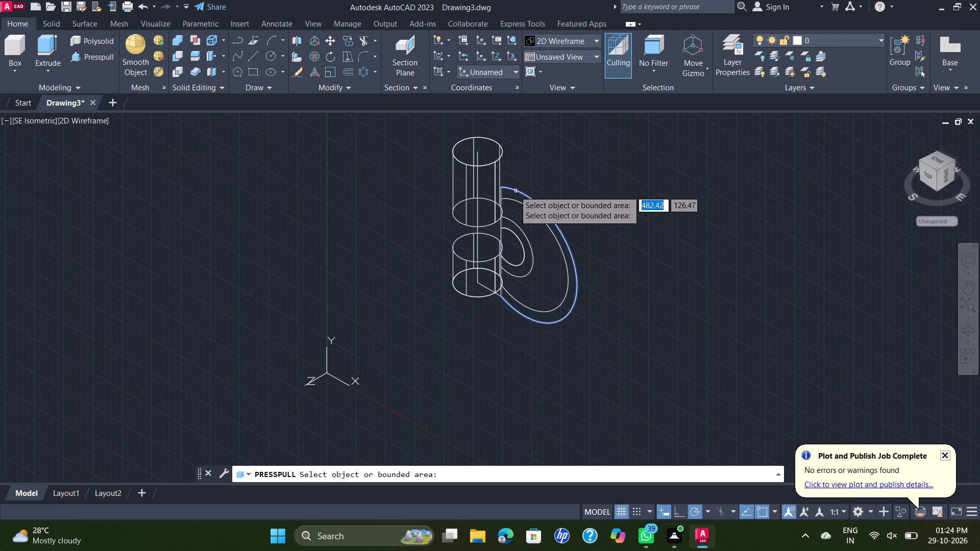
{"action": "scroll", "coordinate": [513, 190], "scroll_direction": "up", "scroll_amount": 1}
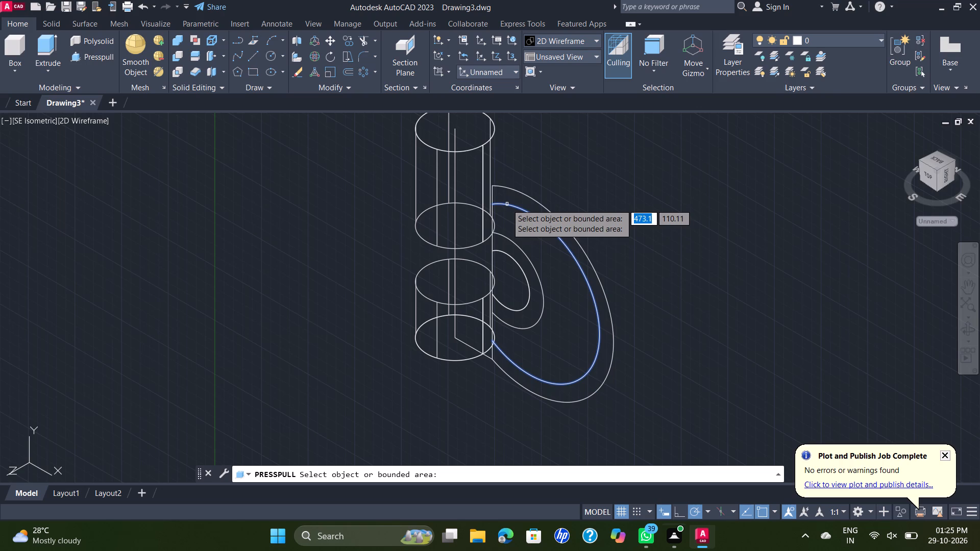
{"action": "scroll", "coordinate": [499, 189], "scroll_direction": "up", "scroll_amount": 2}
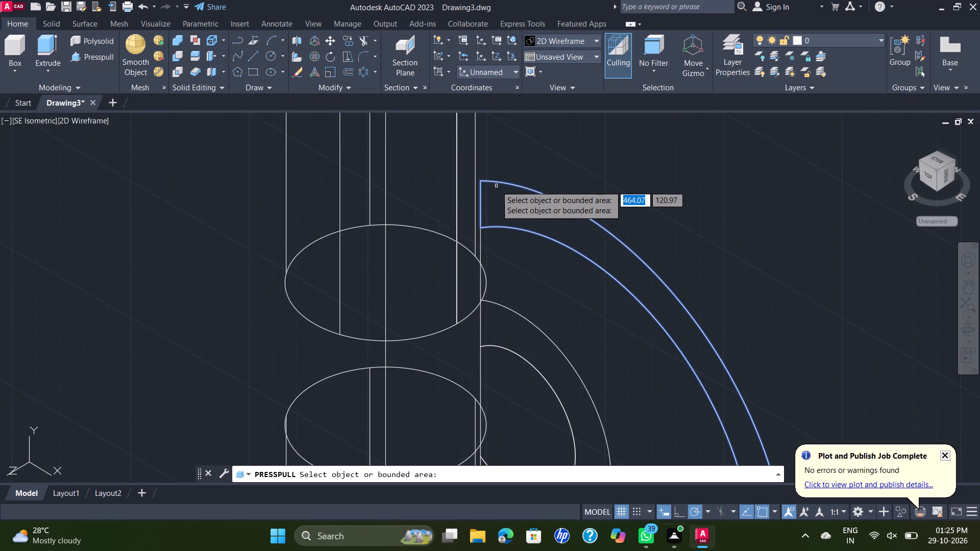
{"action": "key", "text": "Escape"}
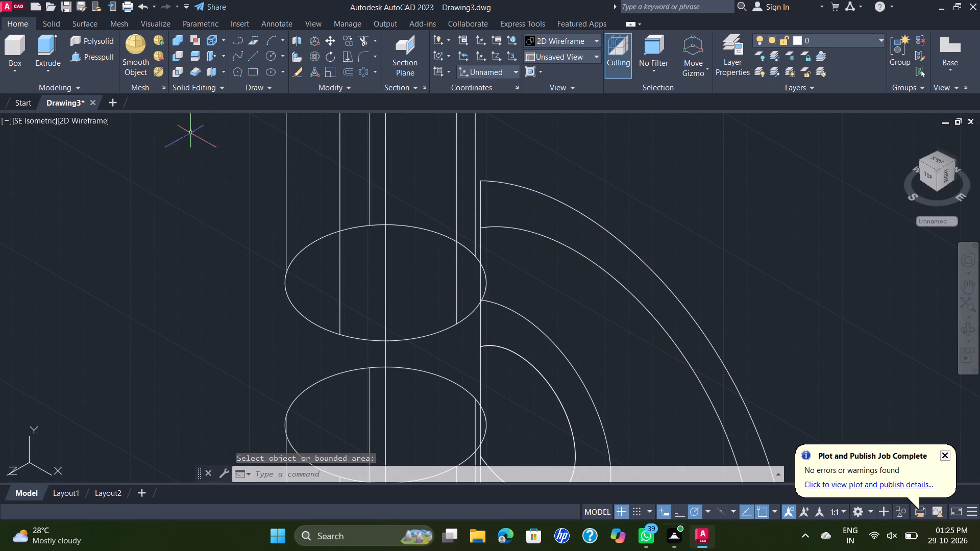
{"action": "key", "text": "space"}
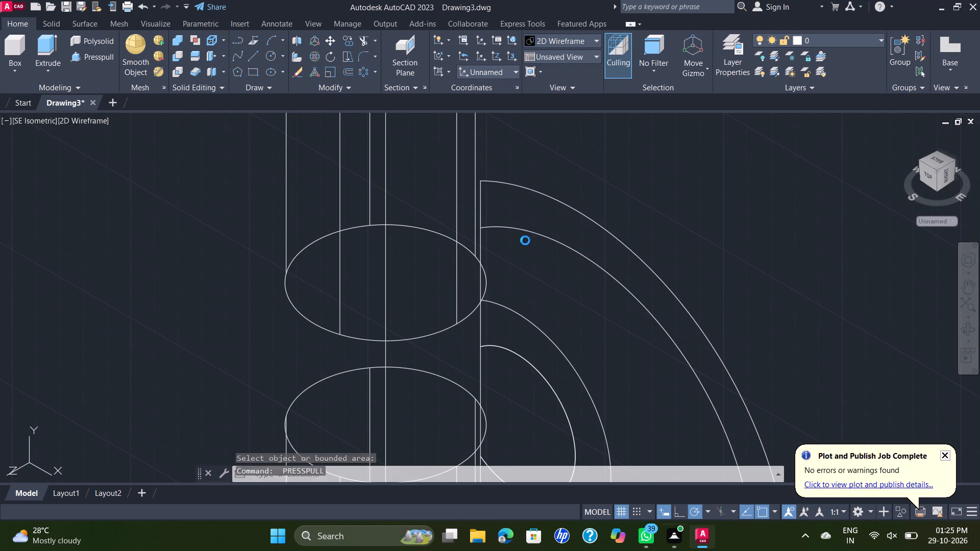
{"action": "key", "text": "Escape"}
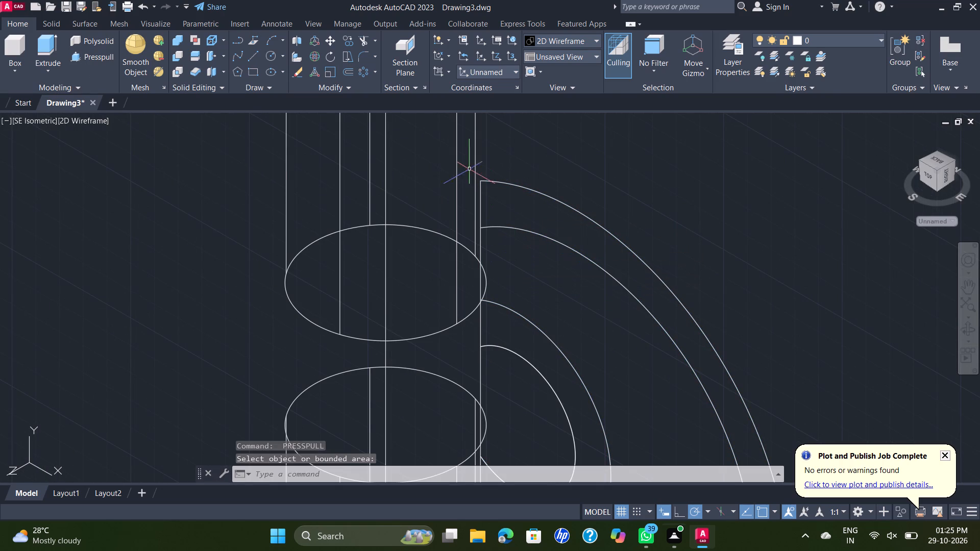
Set the viewport's visual style to Shades of Gray.
{"action": "scroll", "coordinate": [288, 70], "scroll_direction": "down", "scroll_amount": 3}
{"action": "left_click", "coordinate": [80, 119]}
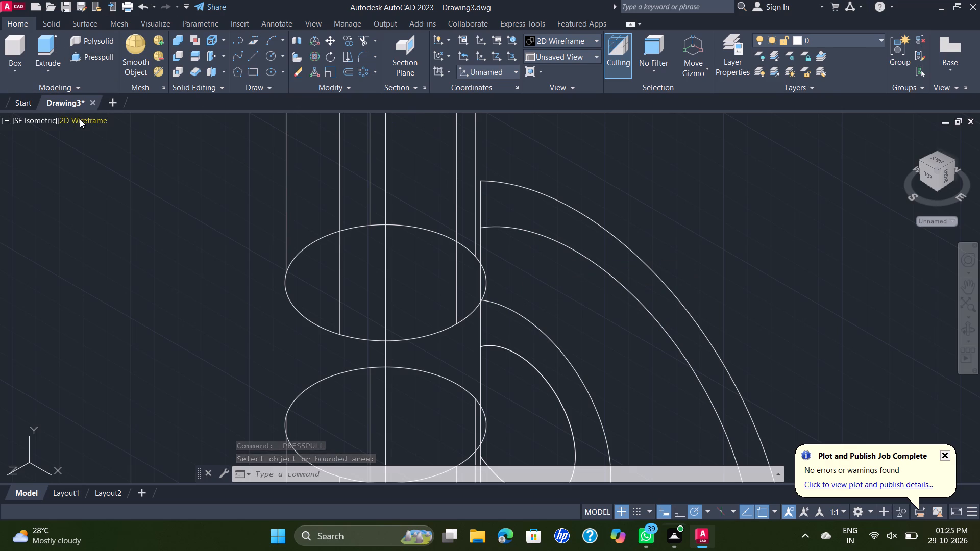
{"action": "left_click", "coordinate": [142, 234]}
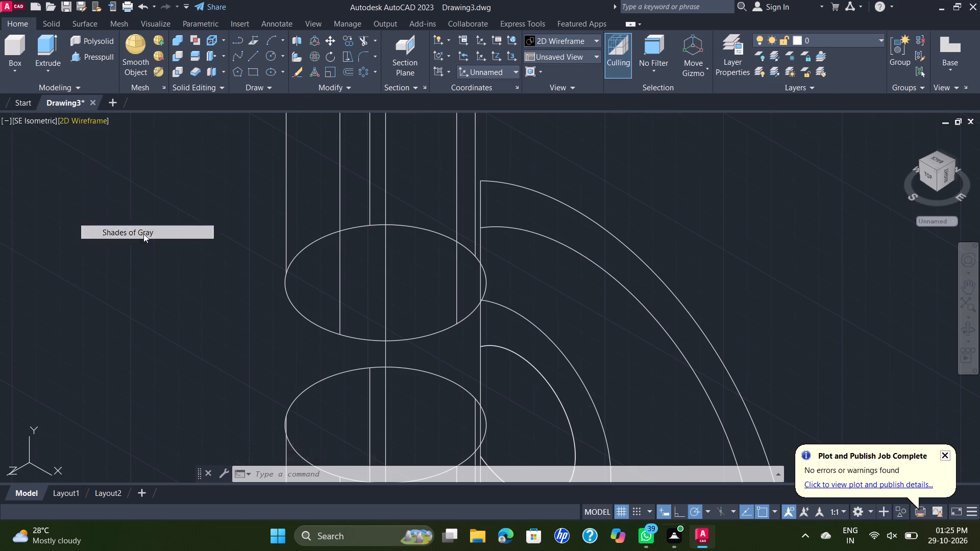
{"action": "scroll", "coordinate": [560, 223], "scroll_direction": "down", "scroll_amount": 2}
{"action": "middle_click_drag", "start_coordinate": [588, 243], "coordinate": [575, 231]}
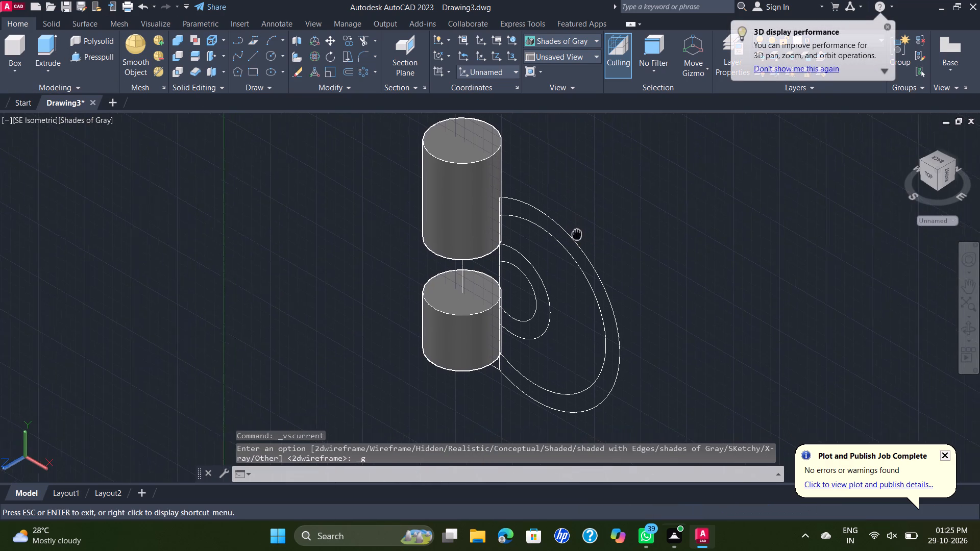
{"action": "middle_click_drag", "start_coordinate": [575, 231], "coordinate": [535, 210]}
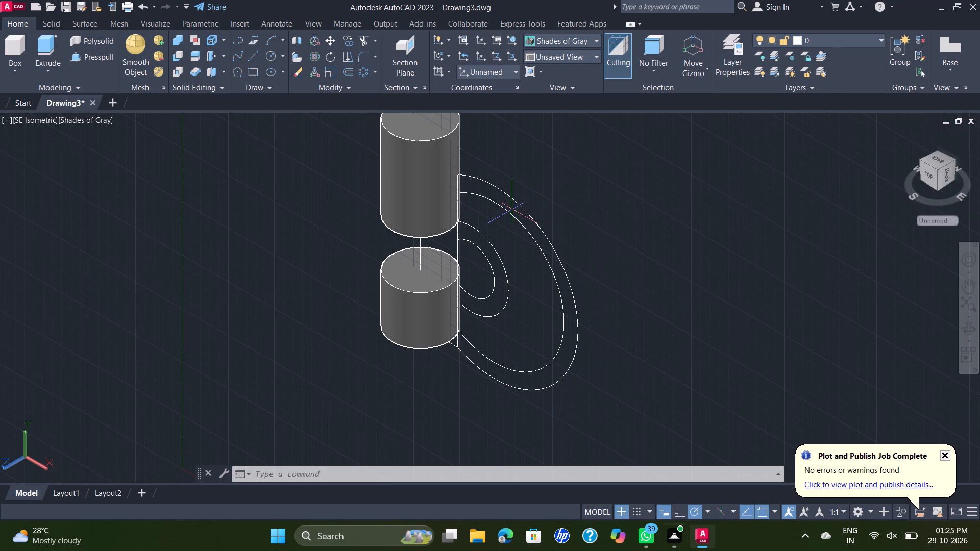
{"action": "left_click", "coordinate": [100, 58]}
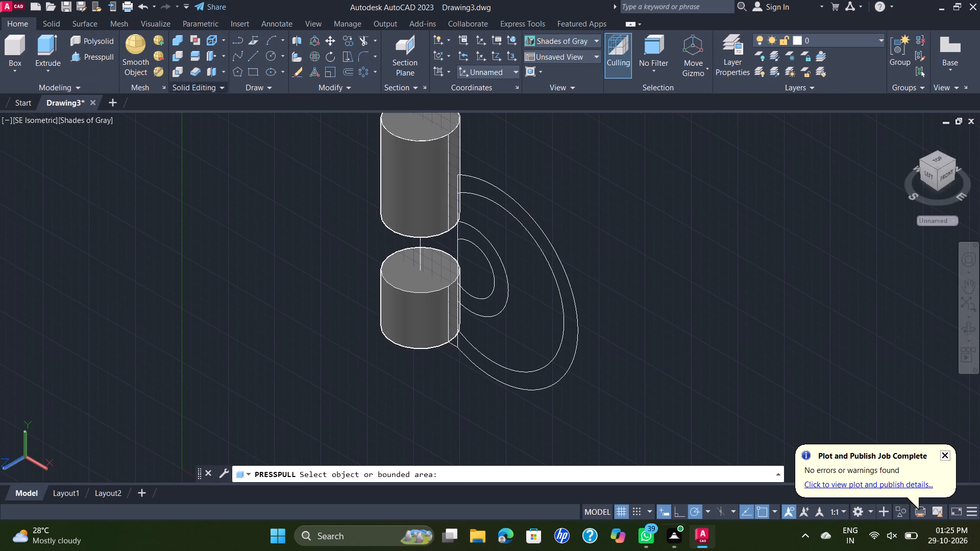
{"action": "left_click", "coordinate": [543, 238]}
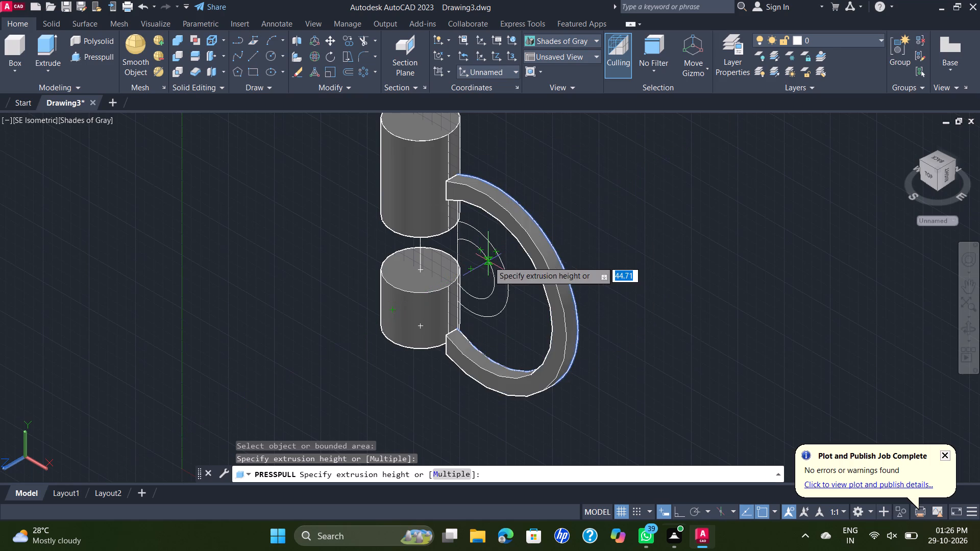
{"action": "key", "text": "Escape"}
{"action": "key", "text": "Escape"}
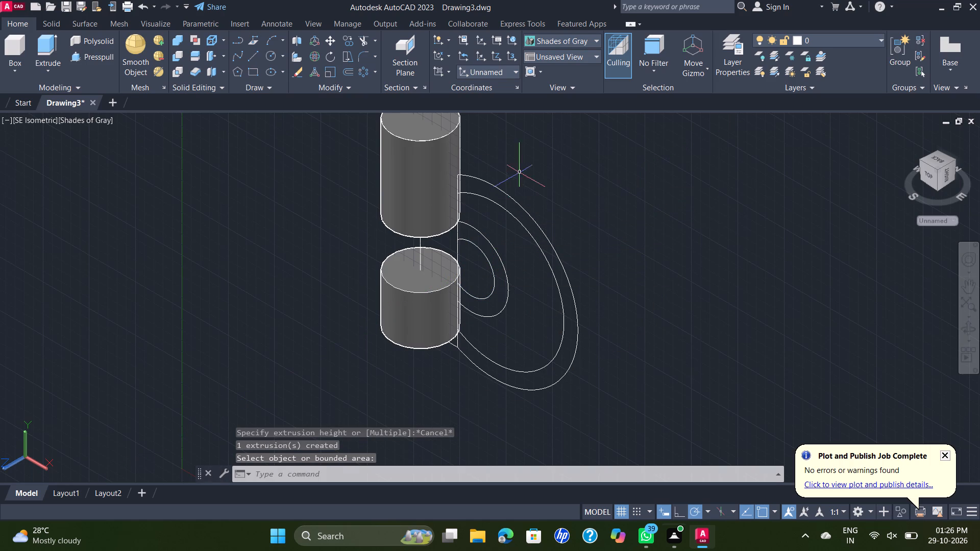
Move the four profile arcs together with their vertical line segments away from the cylinders into empty space beside them.
{"action": "left_click", "coordinate": [522, 171]}
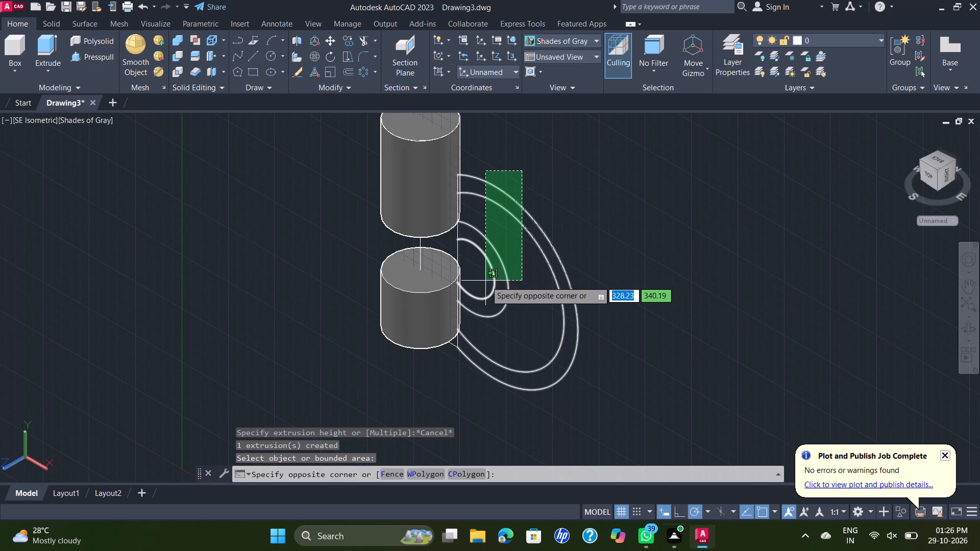
{"action": "left_click", "coordinate": [486, 281]}
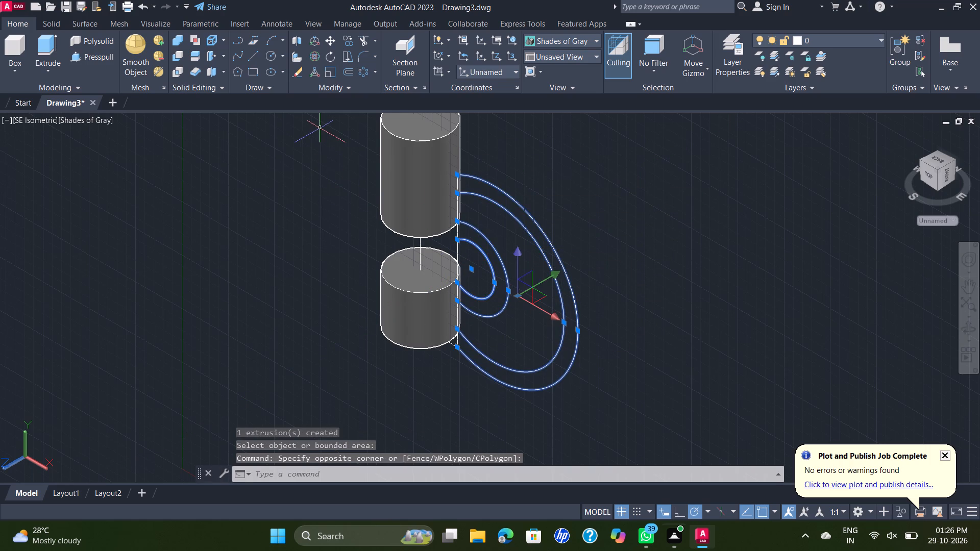
{"action": "scroll", "coordinate": [328, 171], "scroll_direction": "up", "scroll_amount": 1}
{"action": "scroll", "coordinate": [572, 233], "scroll_direction": "down", "scroll_amount": 1}
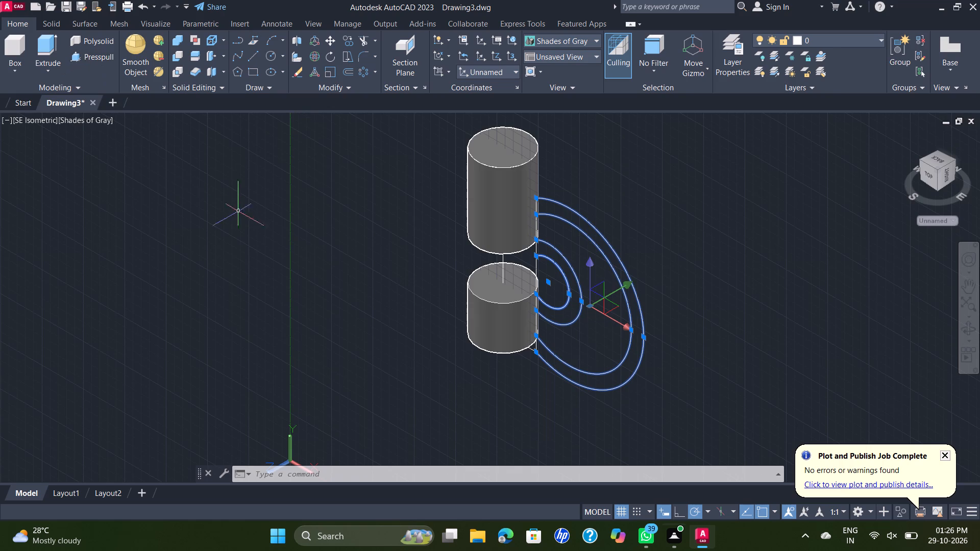
{"action": "left_click", "coordinate": [536, 267], "text": "shift"}
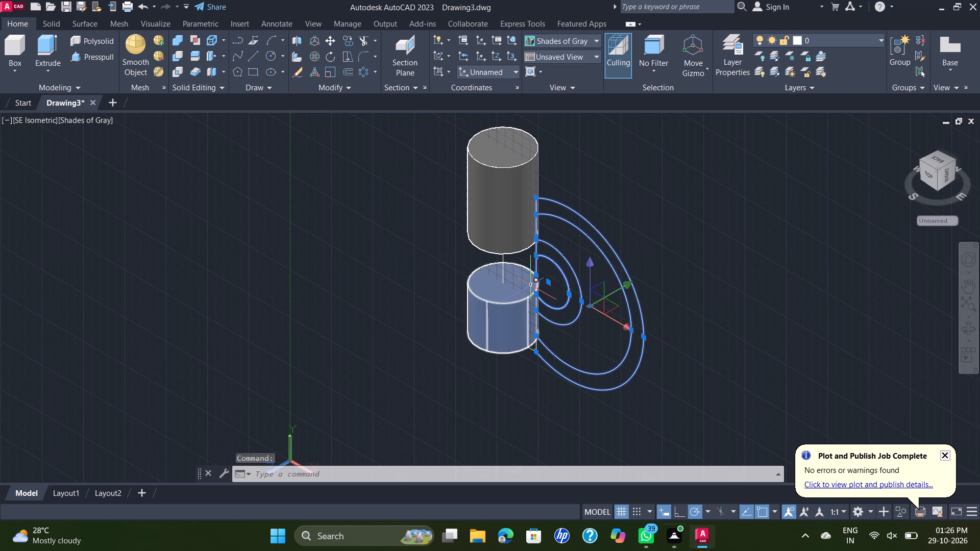
{"action": "left_click", "coordinate": [536, 283], "text": "shift"}
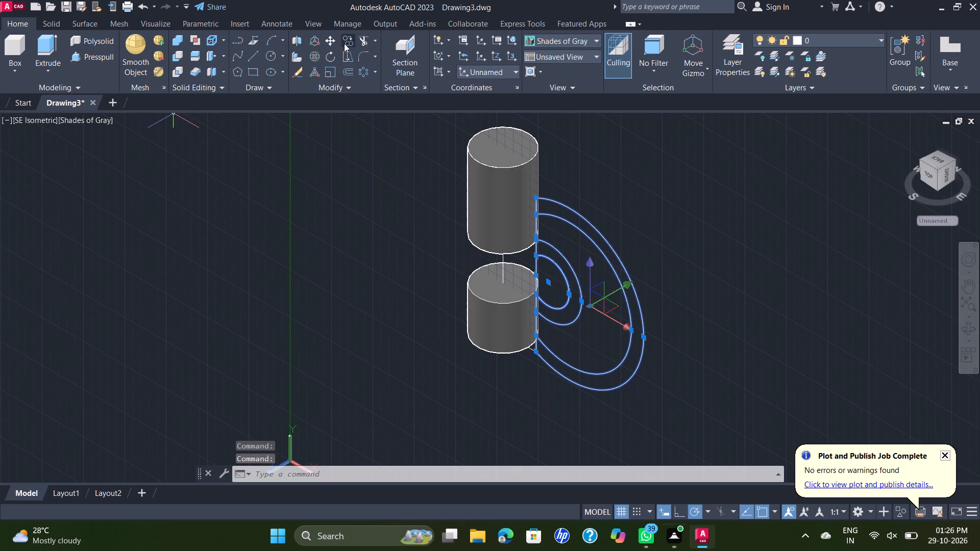
{"action": "left_click", "coordinate": [331, 42]}
{"action": "left_click", "coordinate": [621, 295]}
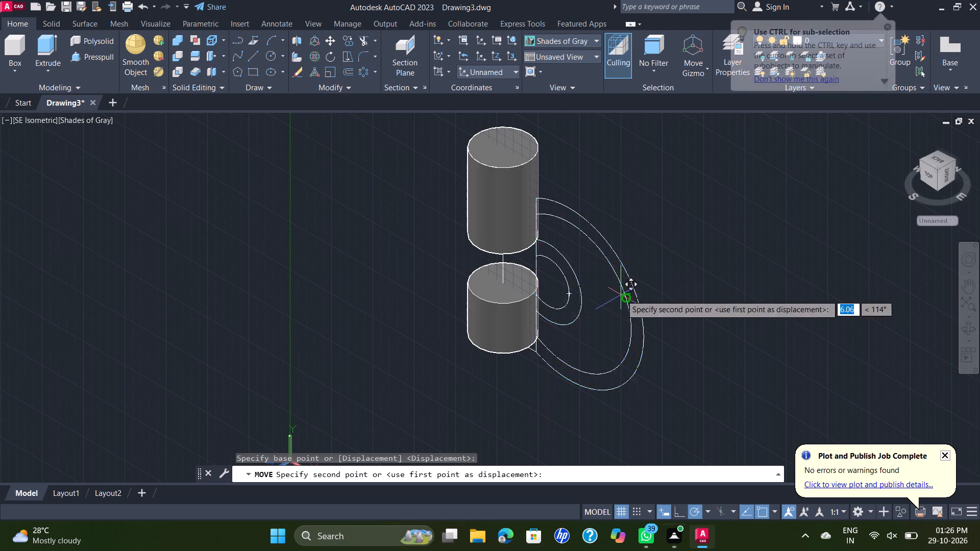
{"action": "scroll", "coordinate": [756, 237], "scroll_direction": "down", "scroll_amount": 1}
{"action": "middle_click_drag", "start_coordinate": [757, 241], "coordinate": [683, 283]}
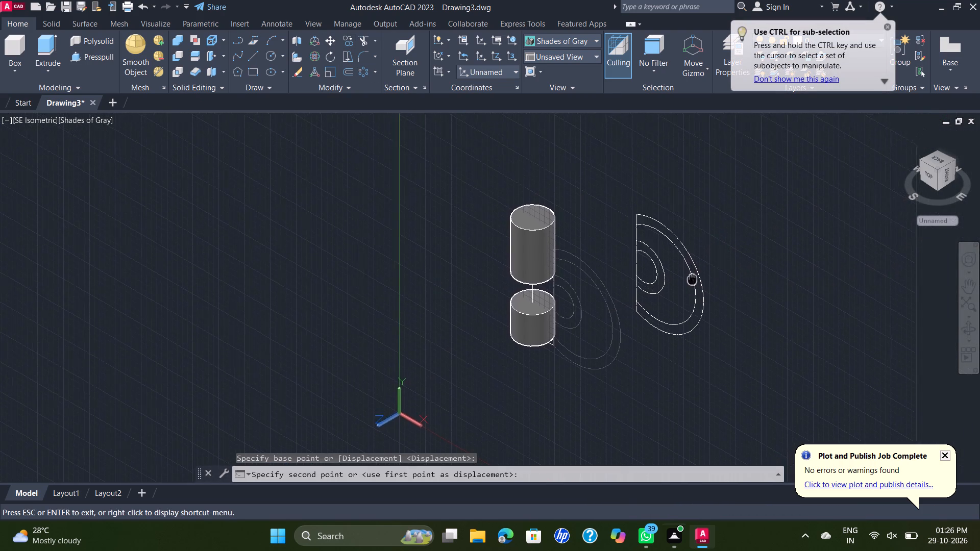
{"action": "middle_click_drag", "start_coordinate": [683, 283], "coordinate": [628, 314]}
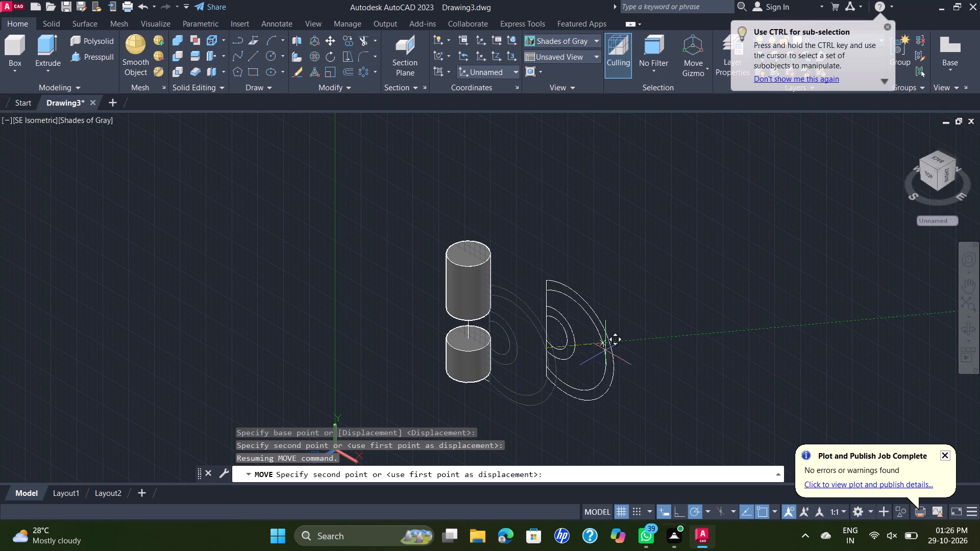
{"action": "left_click", "coordinate": [632, 343]}
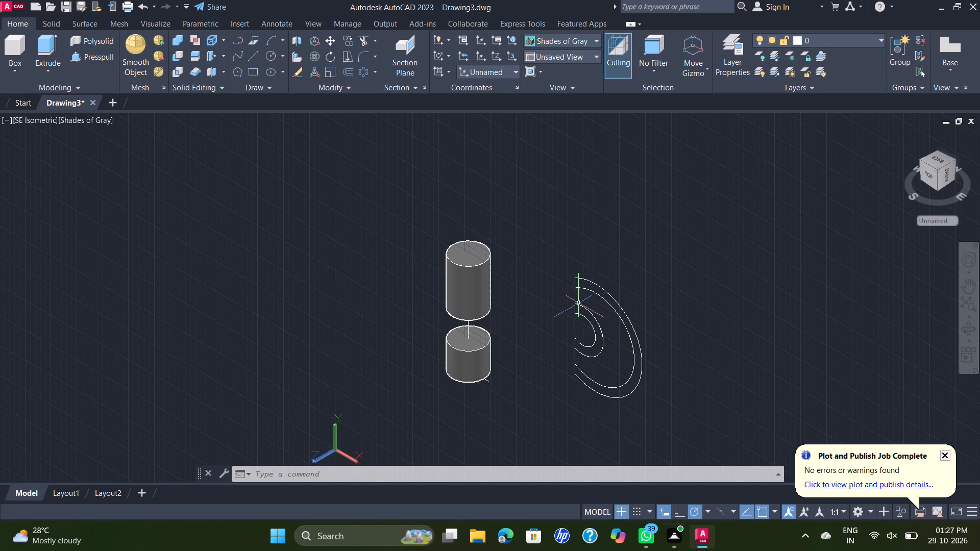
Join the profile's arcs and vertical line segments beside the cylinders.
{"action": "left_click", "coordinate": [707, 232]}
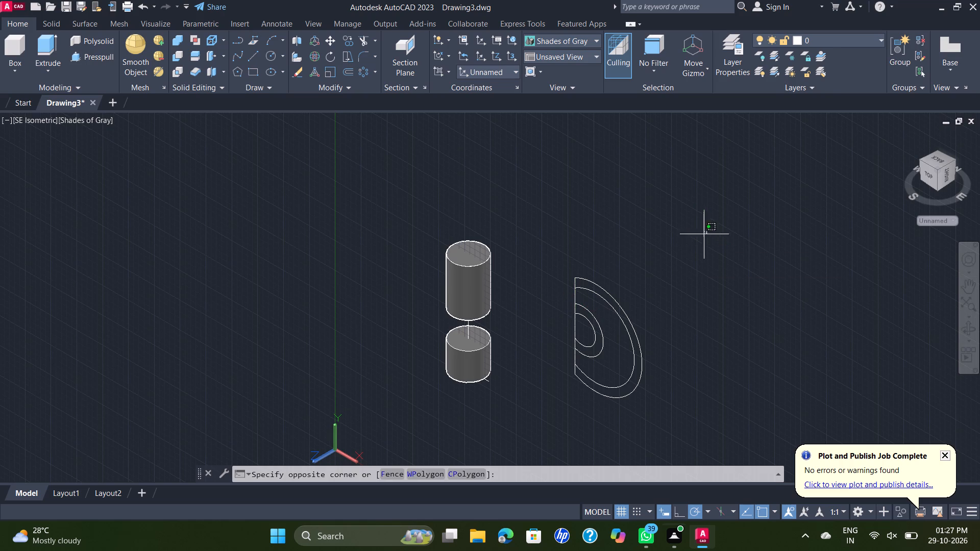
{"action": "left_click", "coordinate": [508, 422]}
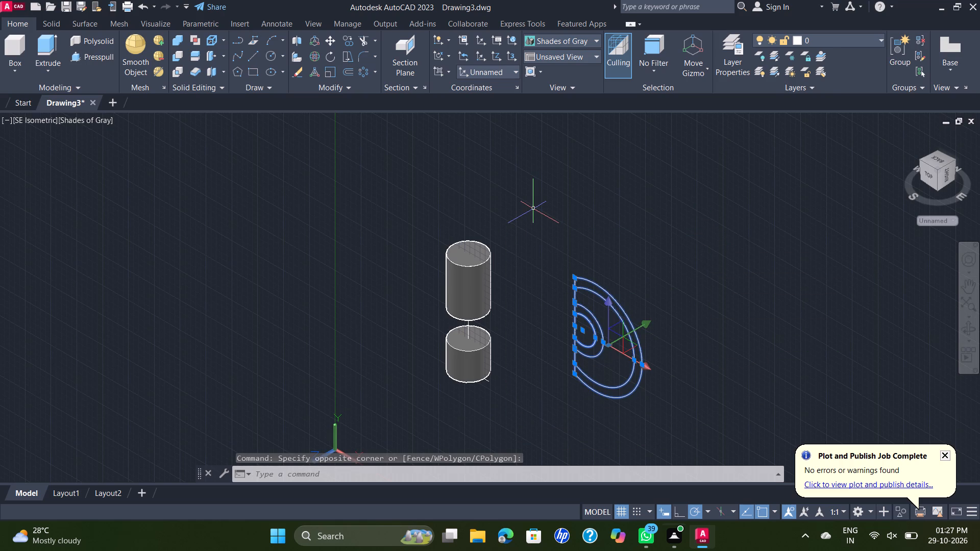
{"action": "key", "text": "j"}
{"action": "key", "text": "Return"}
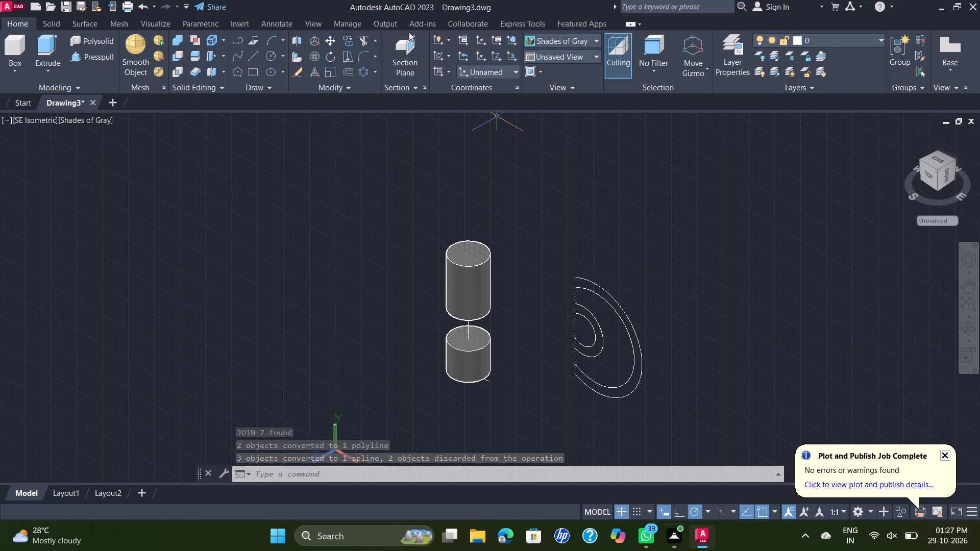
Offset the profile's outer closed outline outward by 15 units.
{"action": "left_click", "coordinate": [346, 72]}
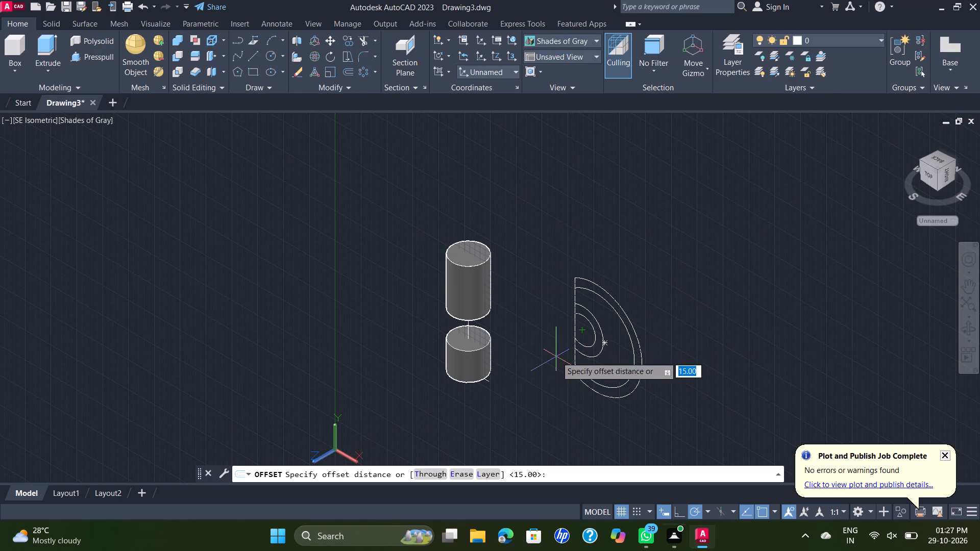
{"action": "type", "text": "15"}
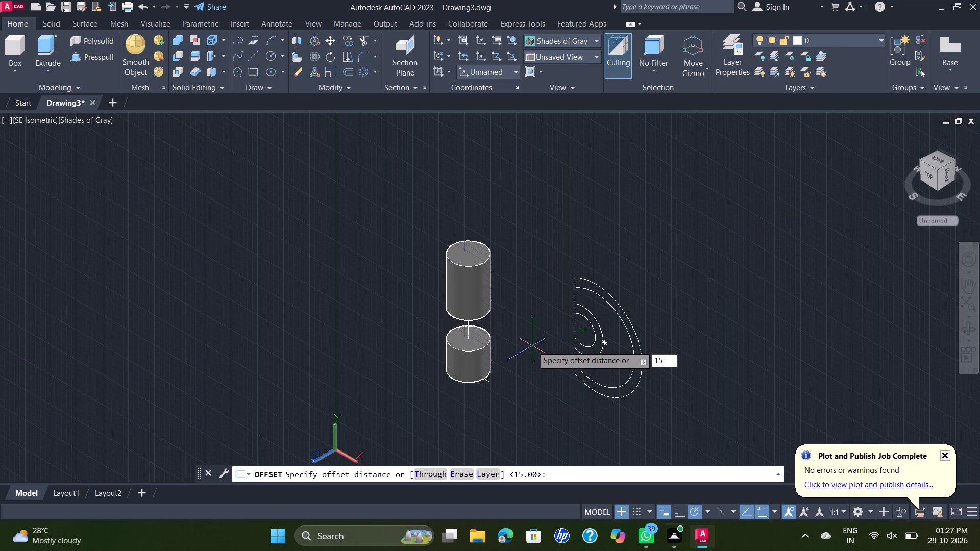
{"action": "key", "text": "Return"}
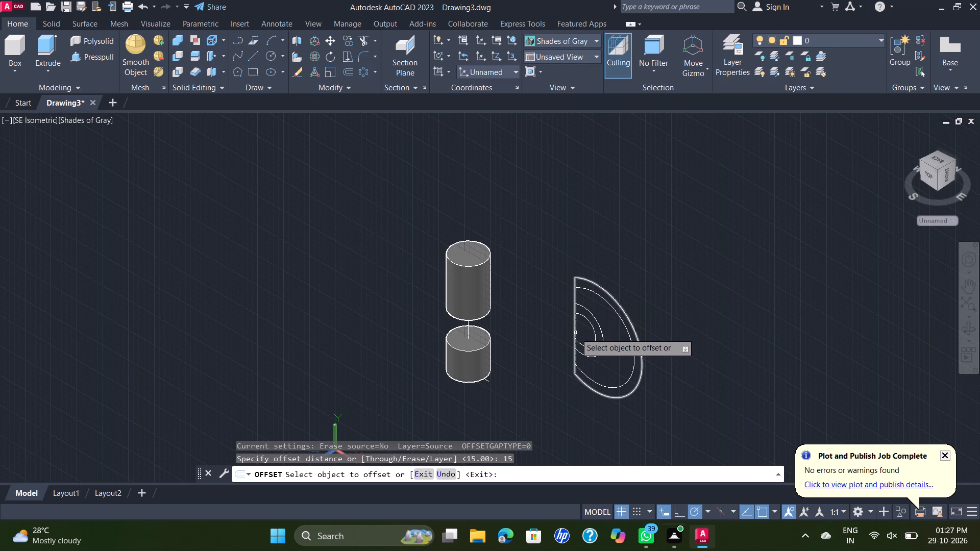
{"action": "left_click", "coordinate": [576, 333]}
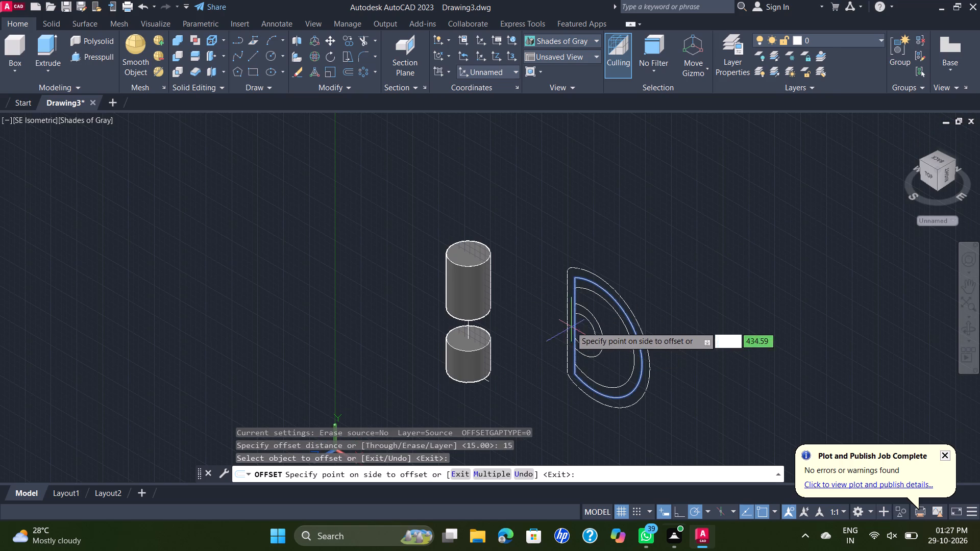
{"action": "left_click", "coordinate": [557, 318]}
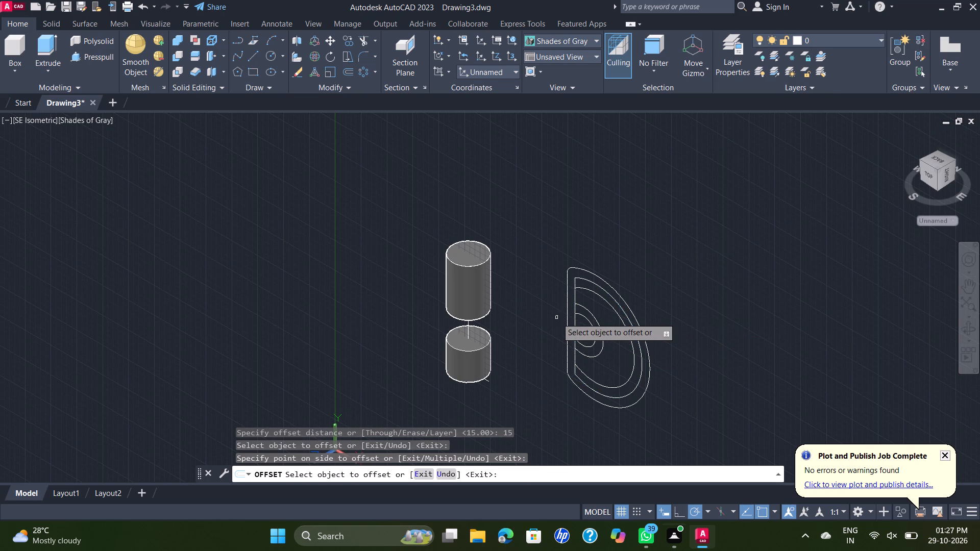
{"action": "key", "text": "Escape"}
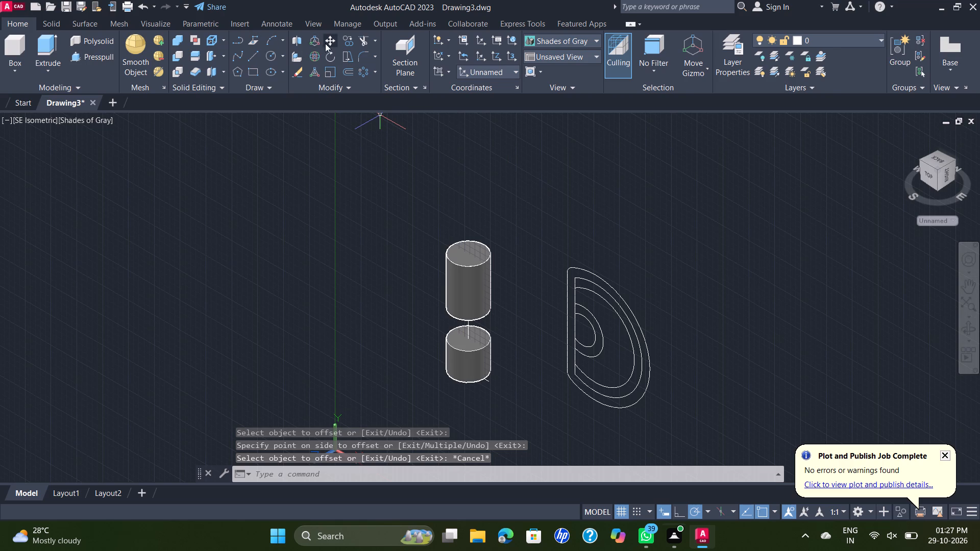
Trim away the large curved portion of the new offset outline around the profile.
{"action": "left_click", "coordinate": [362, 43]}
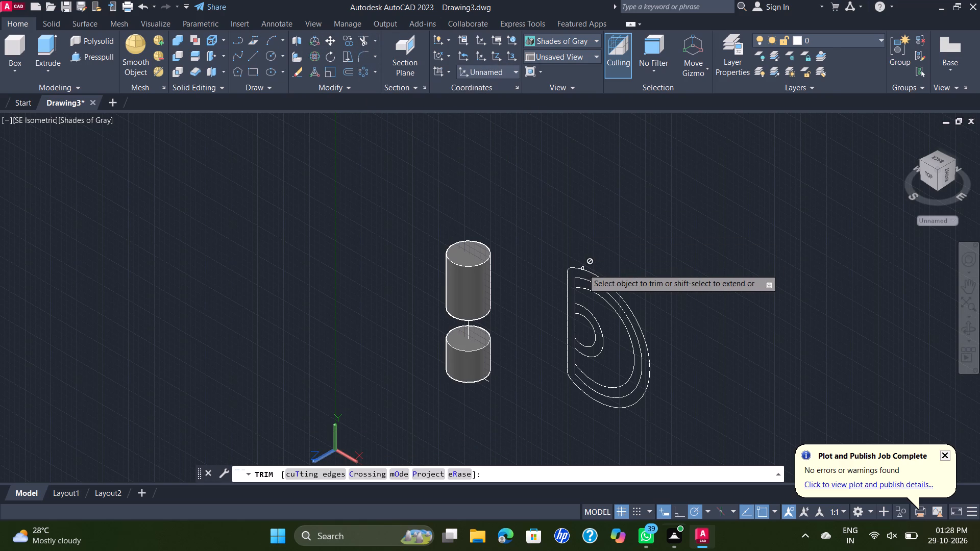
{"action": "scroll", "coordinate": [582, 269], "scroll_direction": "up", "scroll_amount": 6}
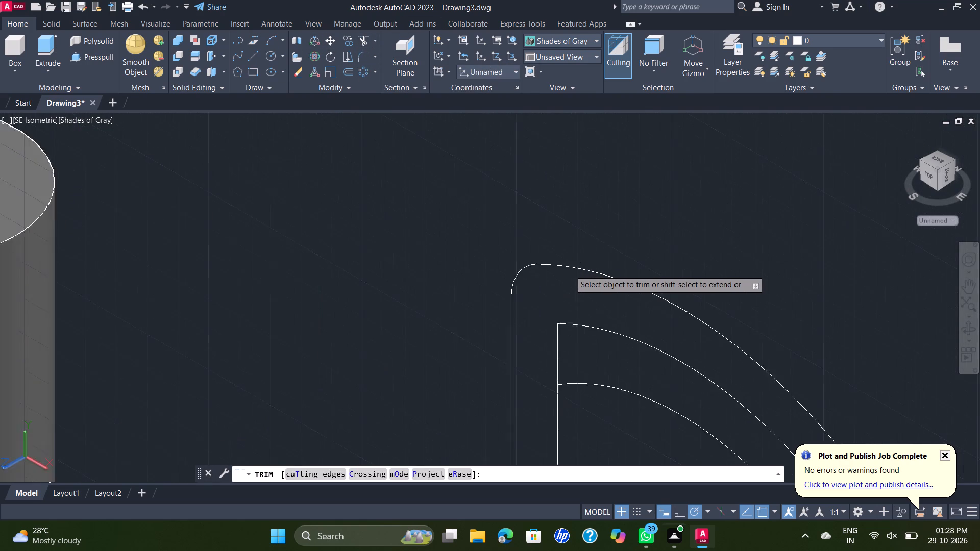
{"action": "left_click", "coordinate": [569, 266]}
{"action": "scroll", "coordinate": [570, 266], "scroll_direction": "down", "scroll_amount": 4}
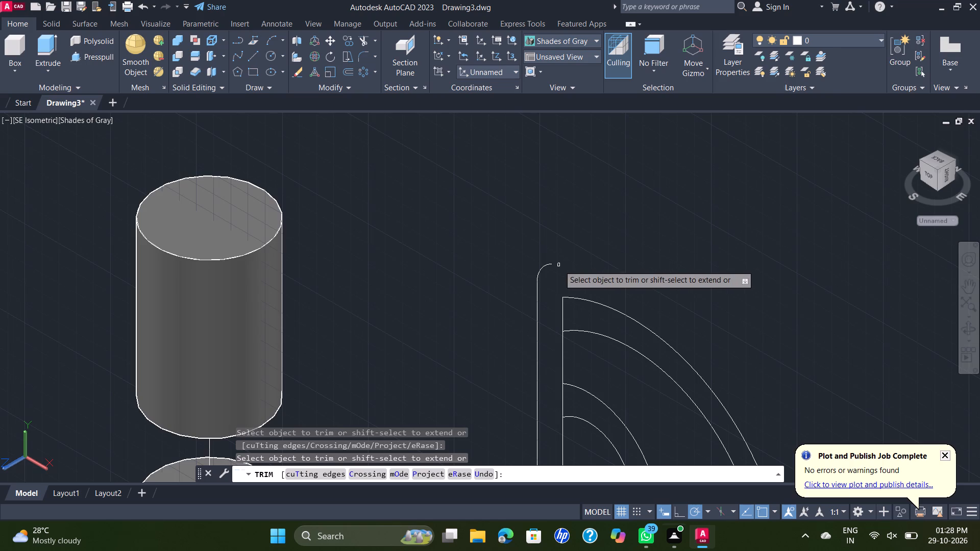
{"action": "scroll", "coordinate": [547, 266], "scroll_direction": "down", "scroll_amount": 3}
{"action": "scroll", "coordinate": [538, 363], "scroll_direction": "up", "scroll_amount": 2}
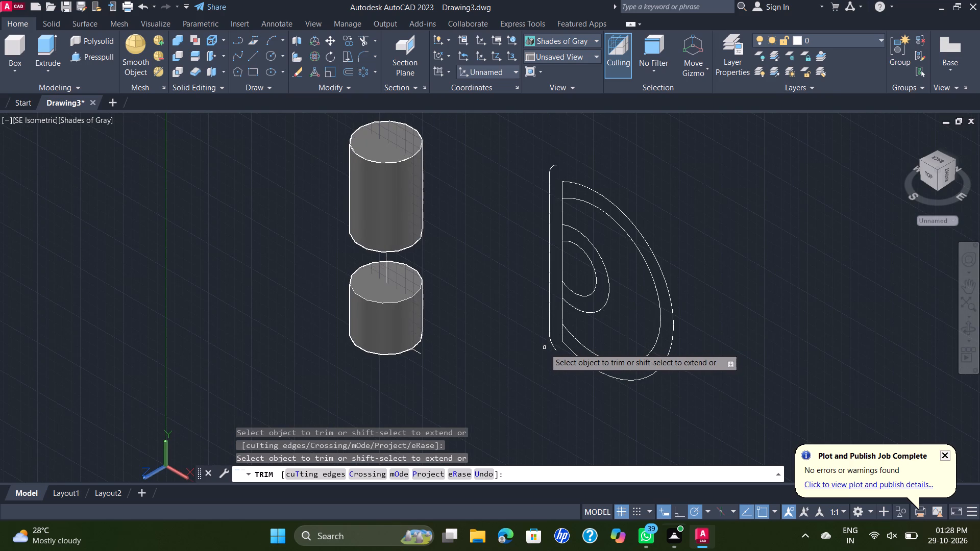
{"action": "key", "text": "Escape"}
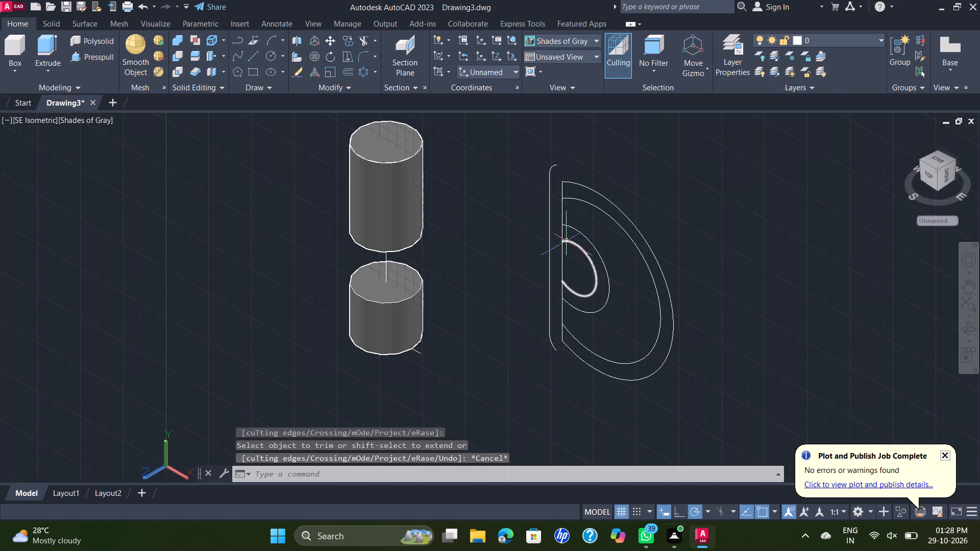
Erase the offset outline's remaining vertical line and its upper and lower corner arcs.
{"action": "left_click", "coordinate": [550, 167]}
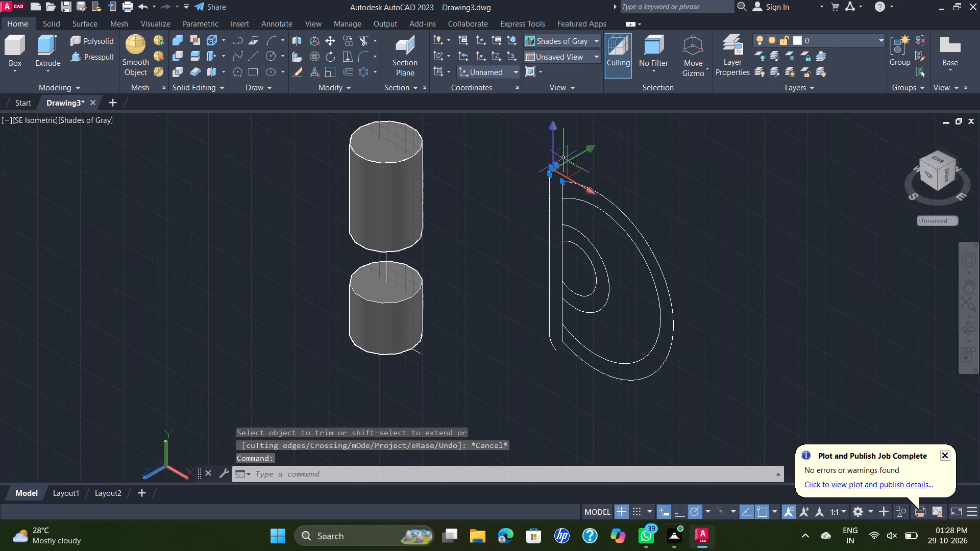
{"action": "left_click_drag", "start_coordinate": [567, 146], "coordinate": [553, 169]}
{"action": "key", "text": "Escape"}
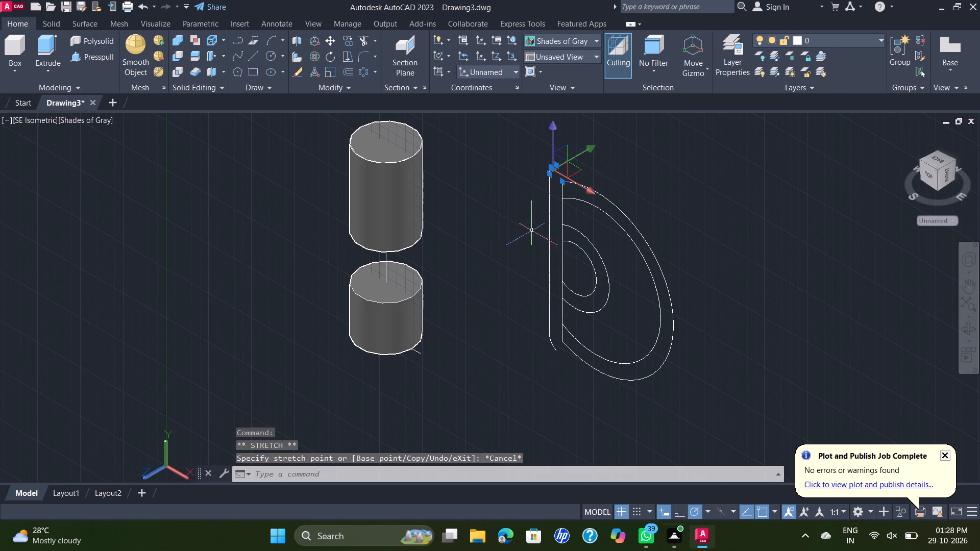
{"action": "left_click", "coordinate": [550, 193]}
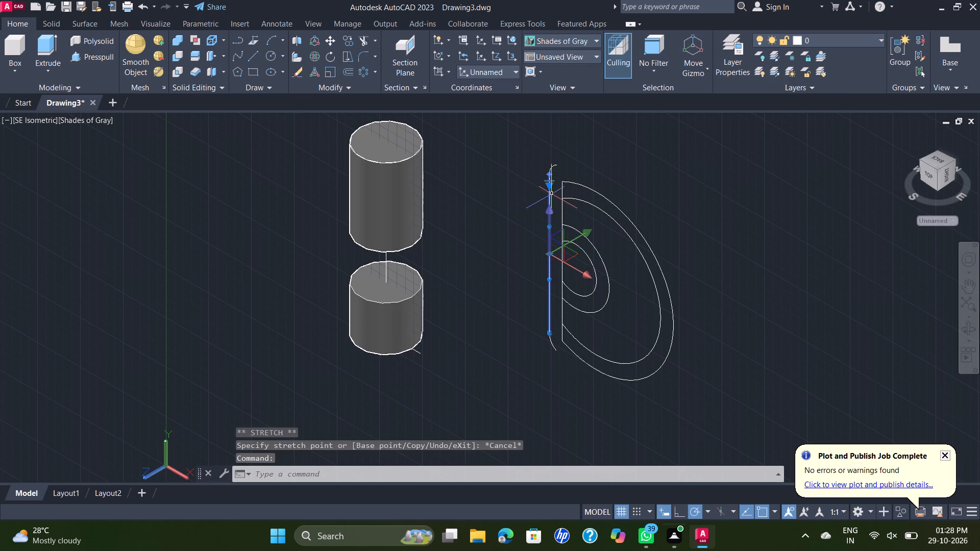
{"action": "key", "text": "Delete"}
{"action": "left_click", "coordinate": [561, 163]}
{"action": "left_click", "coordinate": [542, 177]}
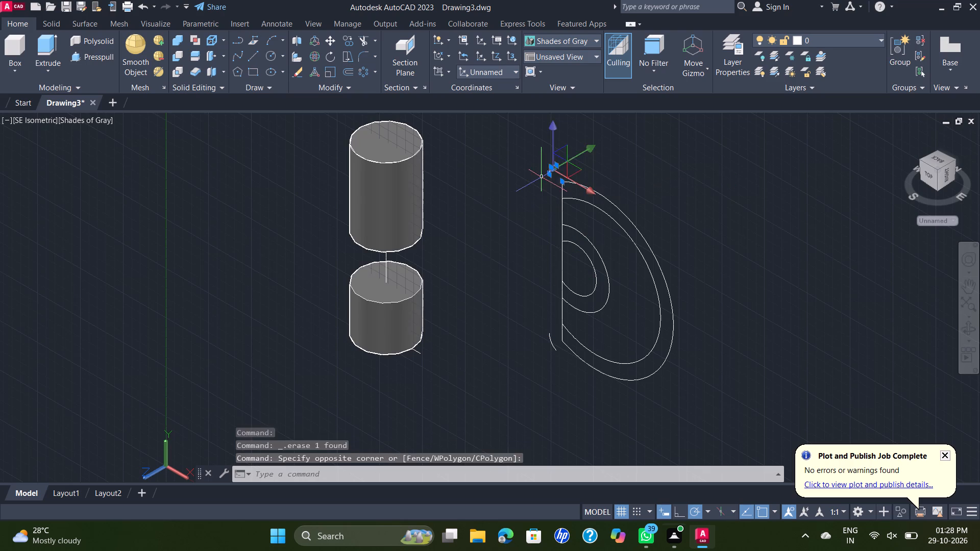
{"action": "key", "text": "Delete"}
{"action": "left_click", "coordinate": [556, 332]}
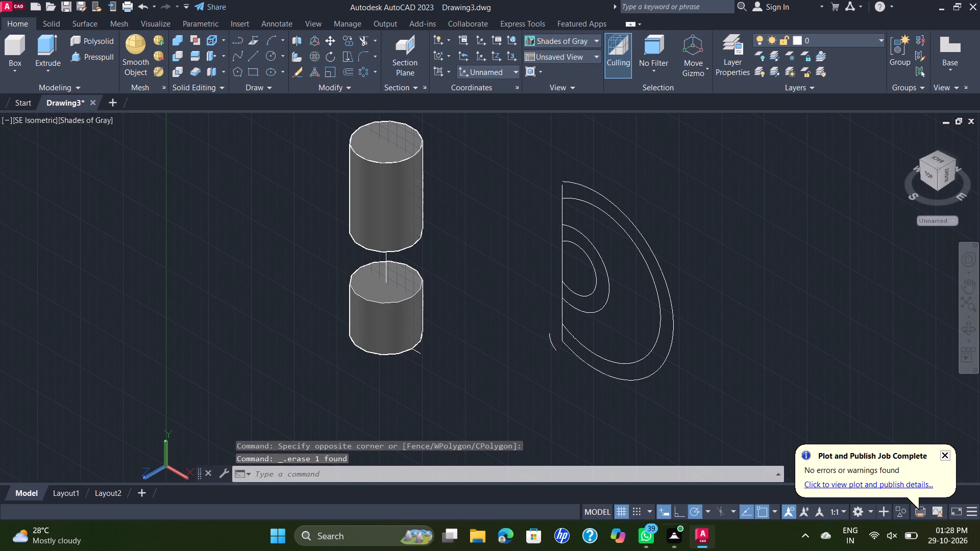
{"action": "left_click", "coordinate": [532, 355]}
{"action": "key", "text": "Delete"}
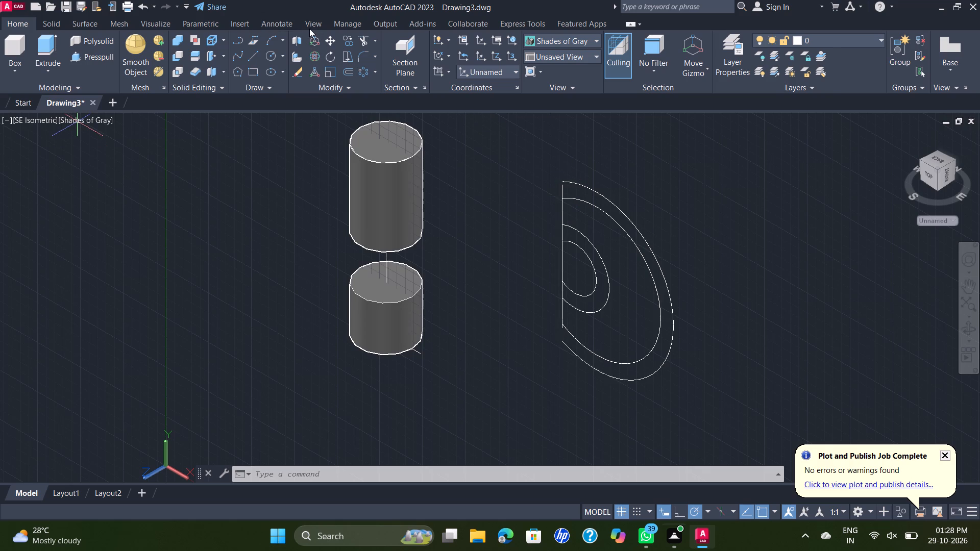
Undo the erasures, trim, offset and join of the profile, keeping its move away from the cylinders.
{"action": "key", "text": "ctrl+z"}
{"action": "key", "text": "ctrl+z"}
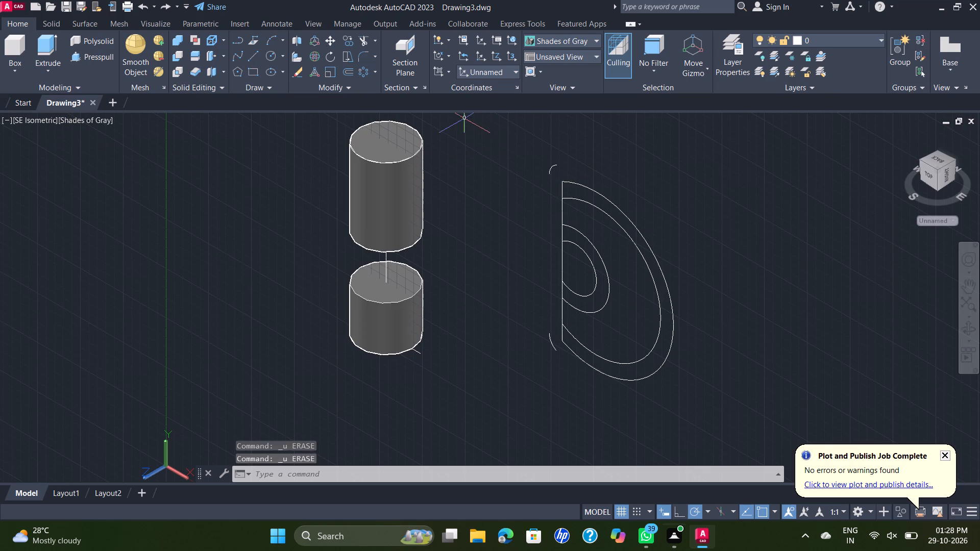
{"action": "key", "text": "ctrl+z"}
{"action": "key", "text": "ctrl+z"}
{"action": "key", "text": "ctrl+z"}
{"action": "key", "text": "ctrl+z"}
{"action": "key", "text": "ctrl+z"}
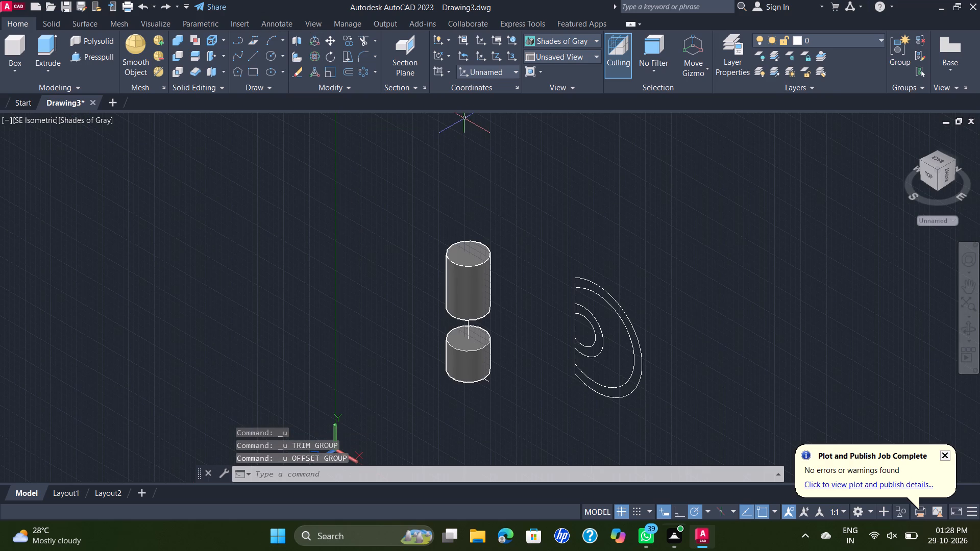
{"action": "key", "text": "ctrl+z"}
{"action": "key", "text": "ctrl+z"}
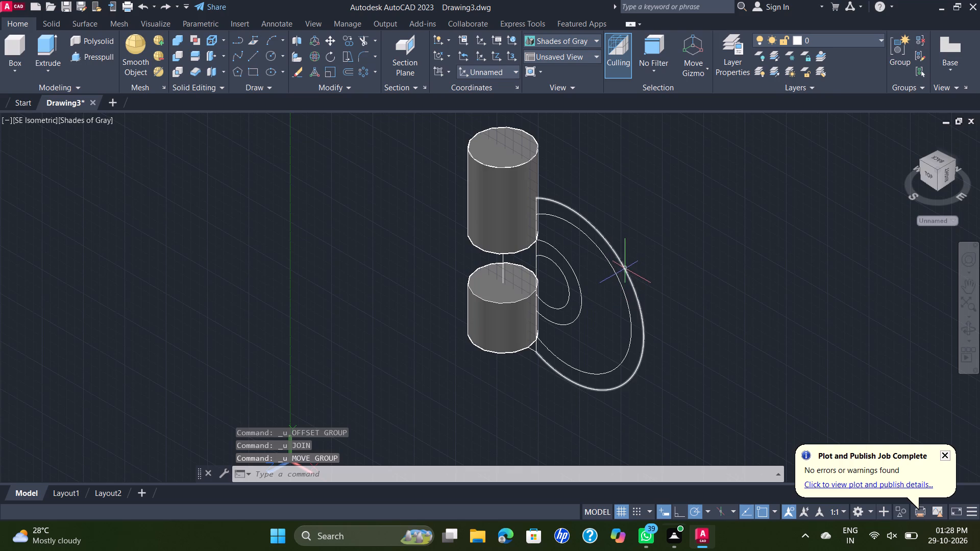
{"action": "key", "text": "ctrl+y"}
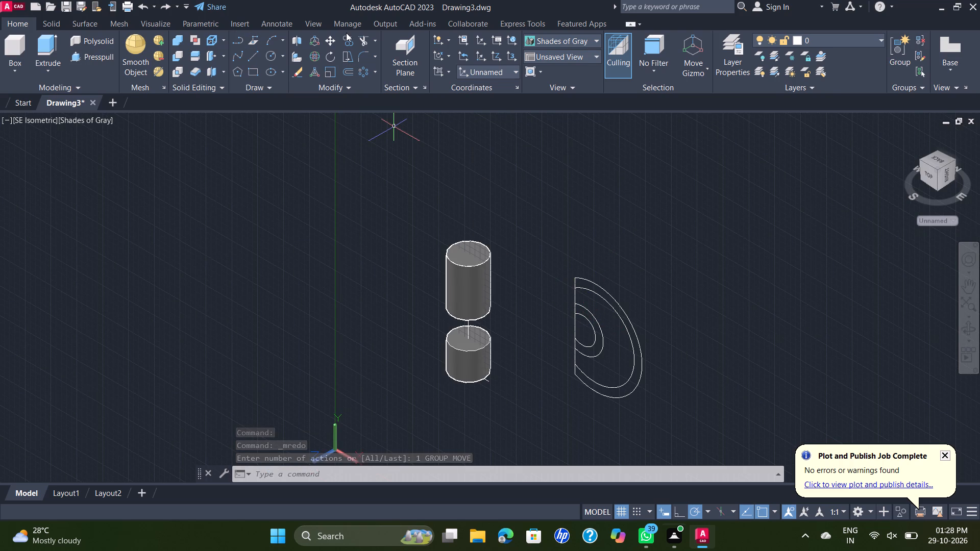
Draw a vertical line 194 units long in the empty space beyond the arc profile.
{"action": "left_click", "coordinate": [256, 57]}
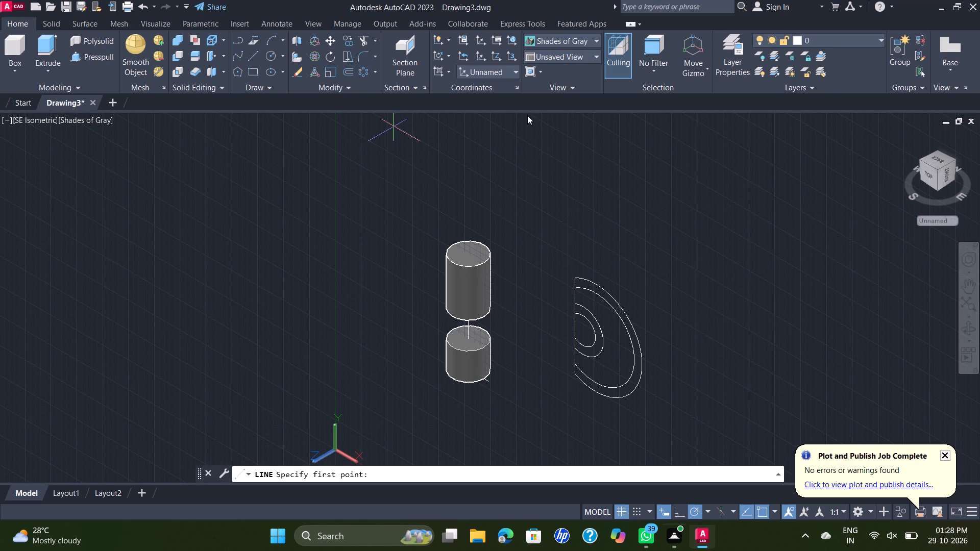
{"action": "left_click", "coordinate": [759, 223]}
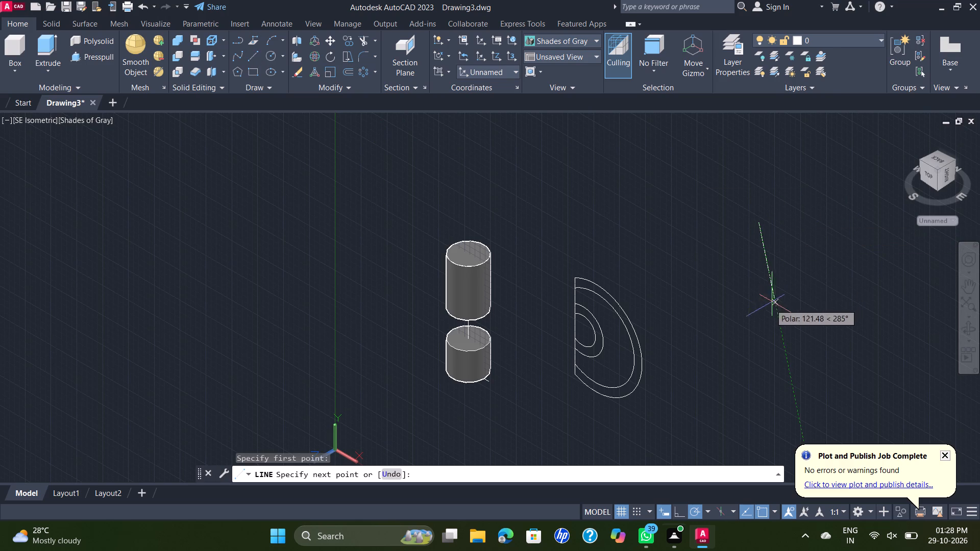
{"action": "key", "text": "1"}
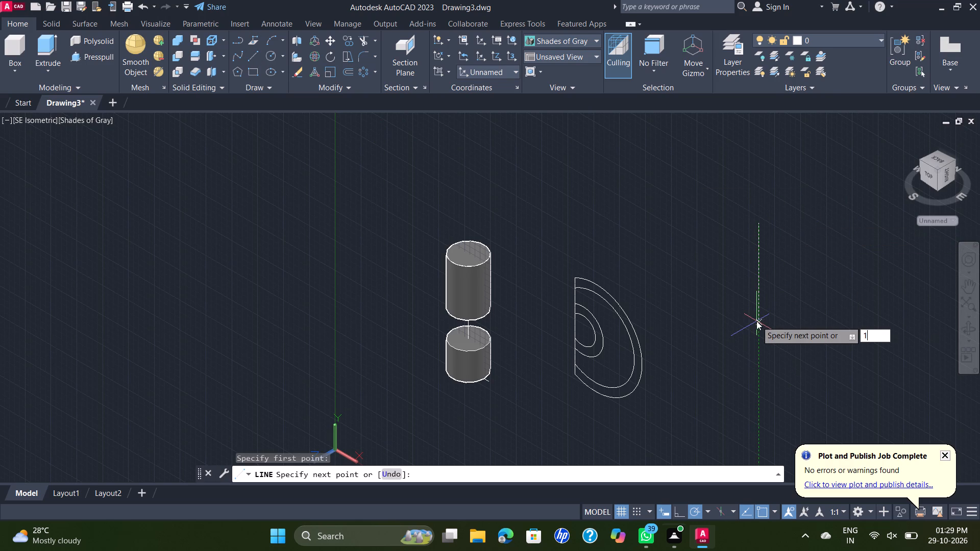
{"action": "type", "text": "94"}
{"action": "key", "text": "Return"}
{"action": "key", "text": "Escape"}
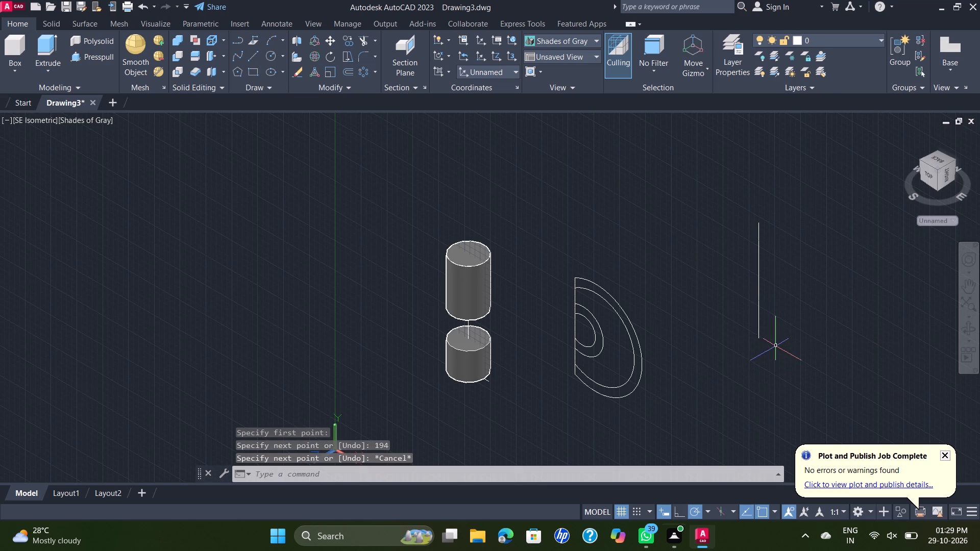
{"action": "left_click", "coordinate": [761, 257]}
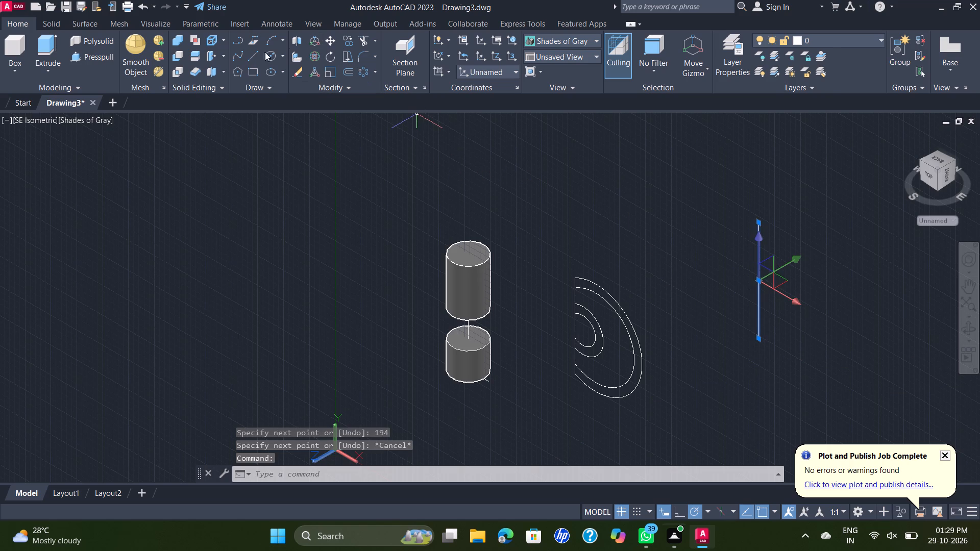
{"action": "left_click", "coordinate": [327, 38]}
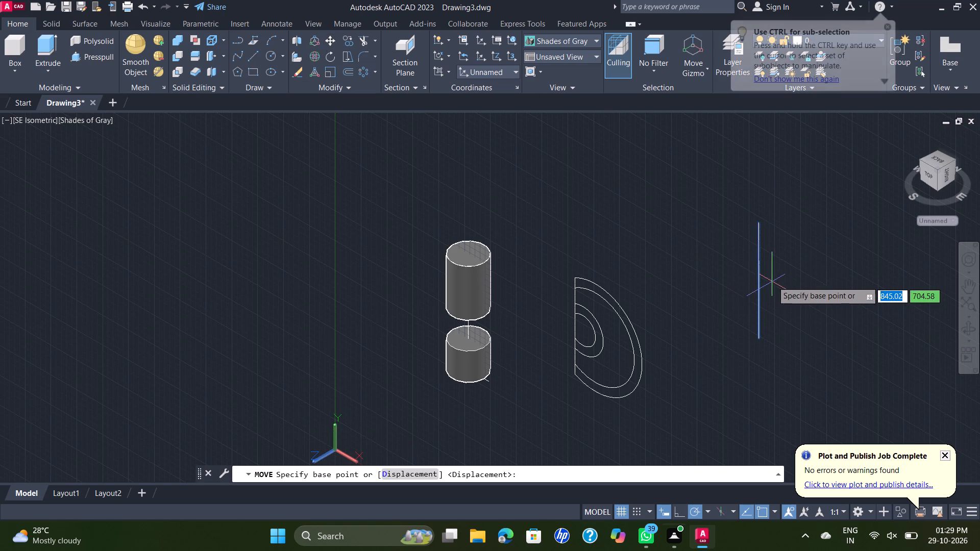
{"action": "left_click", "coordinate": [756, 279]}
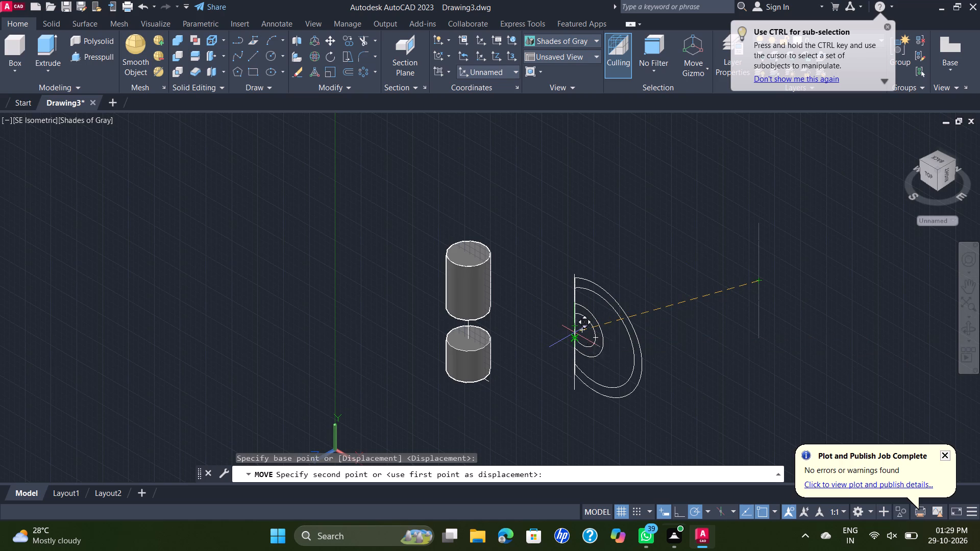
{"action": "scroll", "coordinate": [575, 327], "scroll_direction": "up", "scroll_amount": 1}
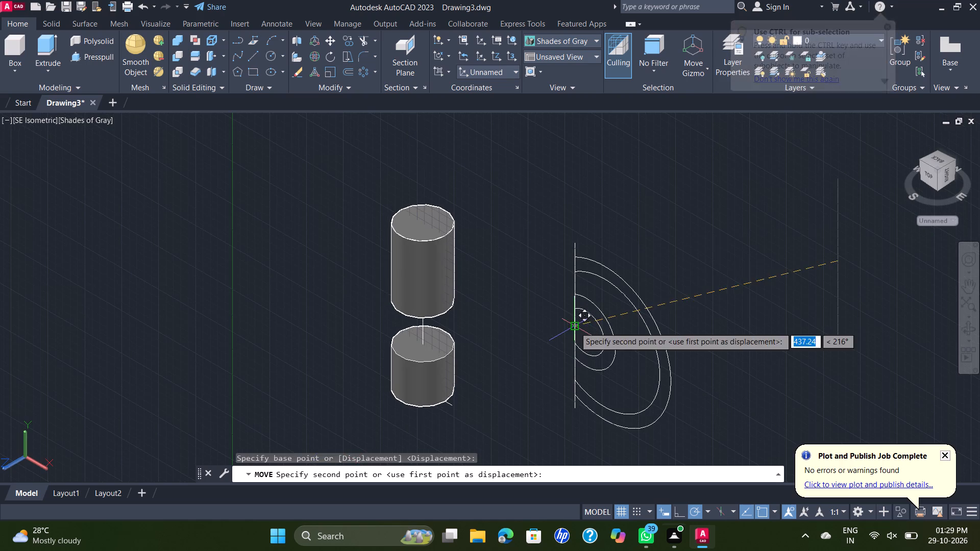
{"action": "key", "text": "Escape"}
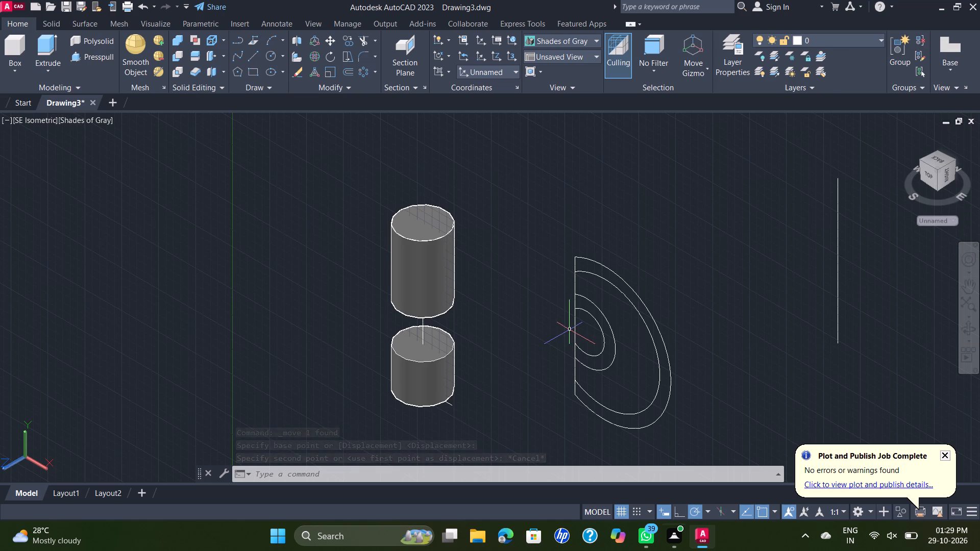
Erase the upper vertical segment closing the straight side of the arc profile.
{"action": "left_click", "coordinate": [576, 284]}
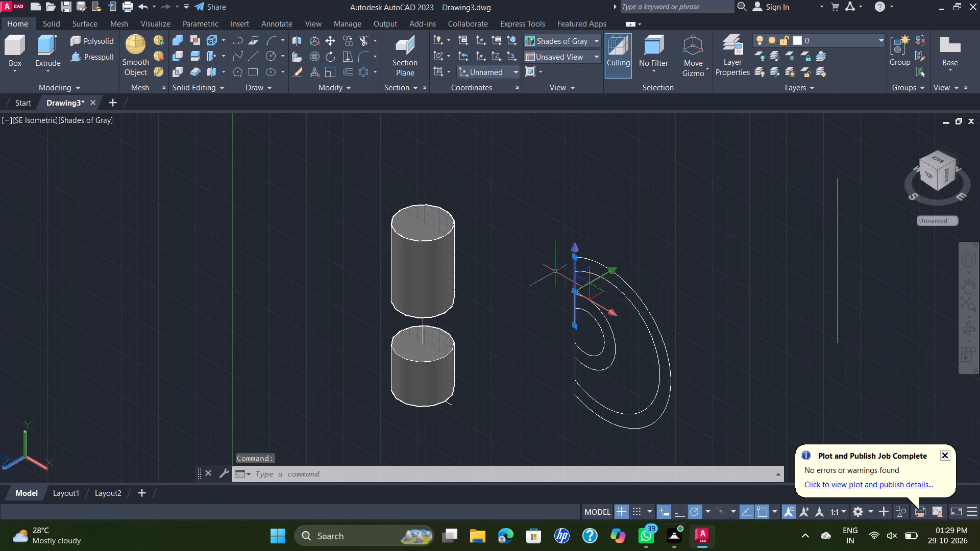
{"action": "key", "text": "Delete"}
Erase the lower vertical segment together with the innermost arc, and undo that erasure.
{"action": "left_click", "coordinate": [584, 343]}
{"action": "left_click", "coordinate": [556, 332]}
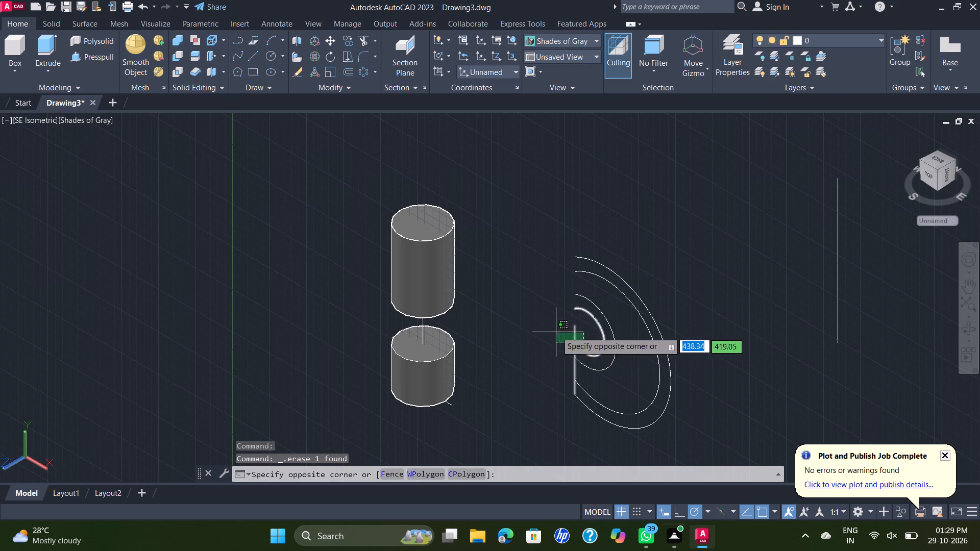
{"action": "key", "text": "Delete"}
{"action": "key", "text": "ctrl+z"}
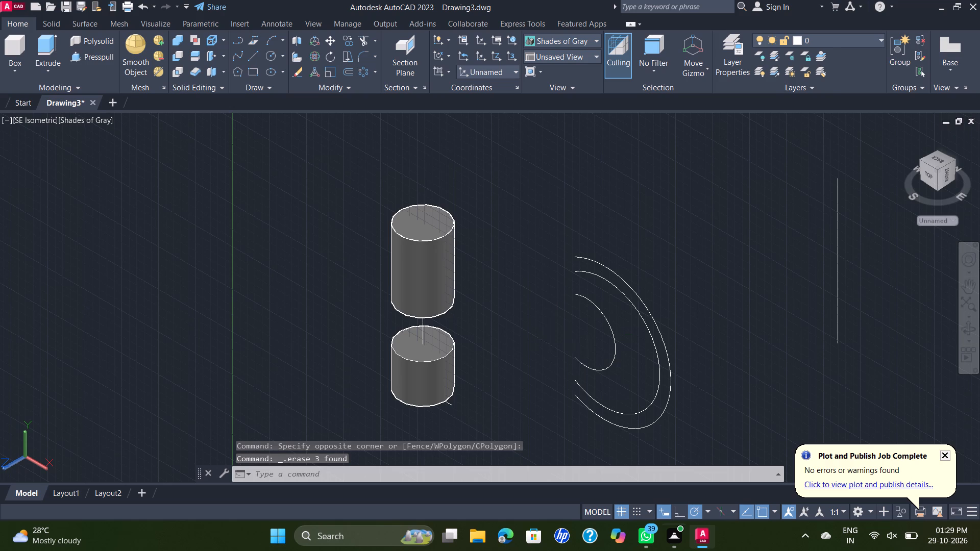
Erase only the lower vertical segment on the arc profile's straight side, keeping all the arcs.
{"action": "left_click", "coordinate": [574, 356]}
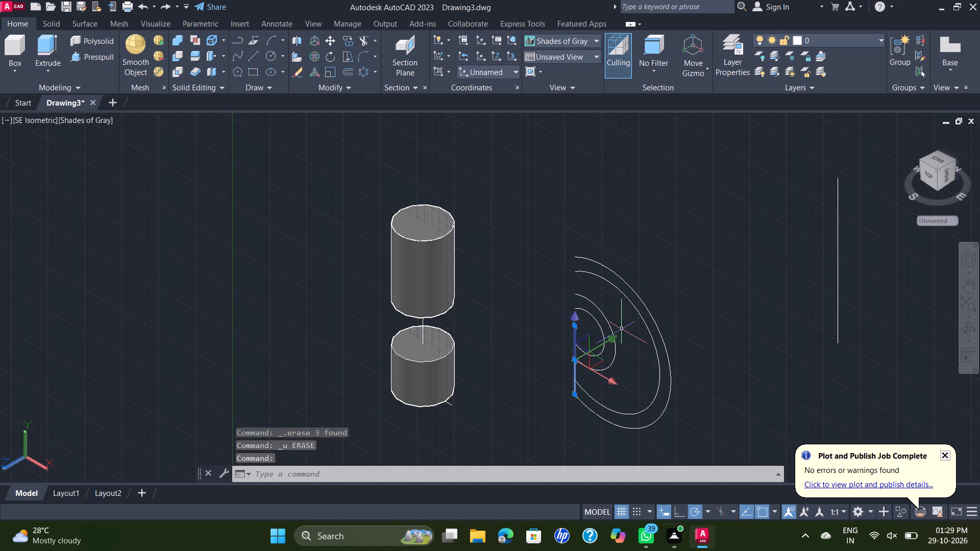
{"action": "key", "text": "Delete"}
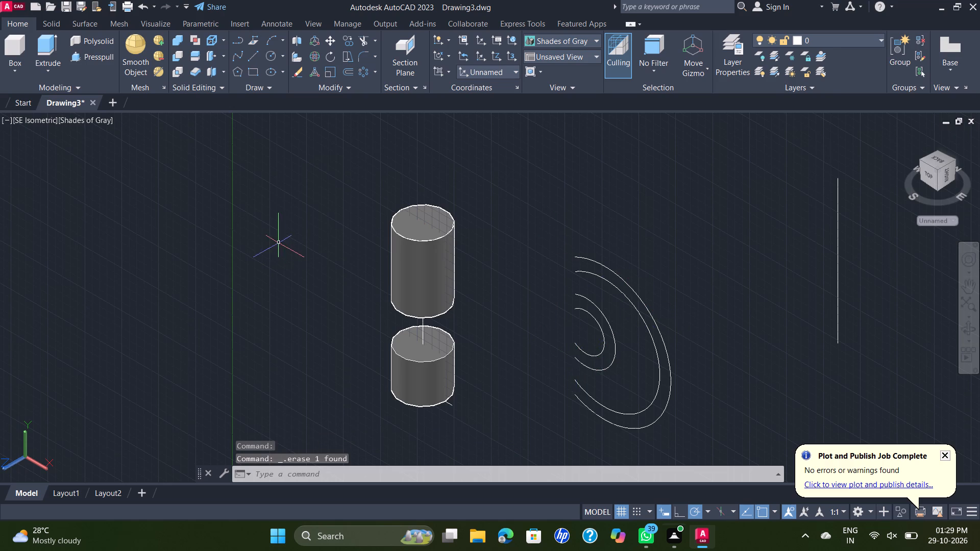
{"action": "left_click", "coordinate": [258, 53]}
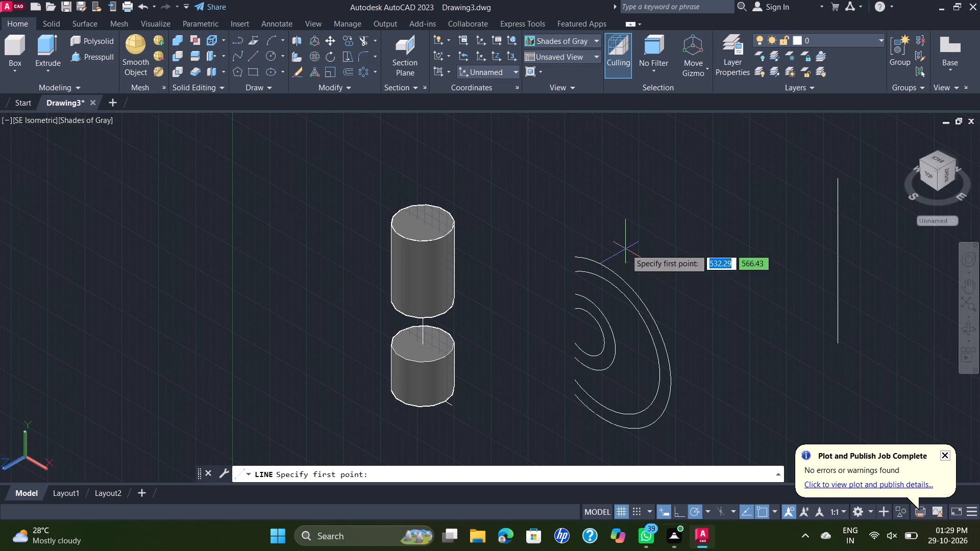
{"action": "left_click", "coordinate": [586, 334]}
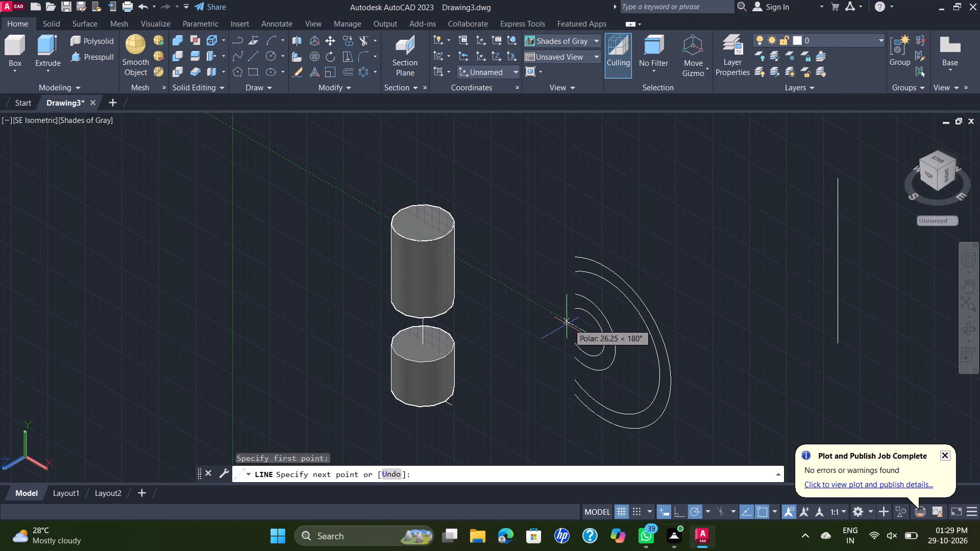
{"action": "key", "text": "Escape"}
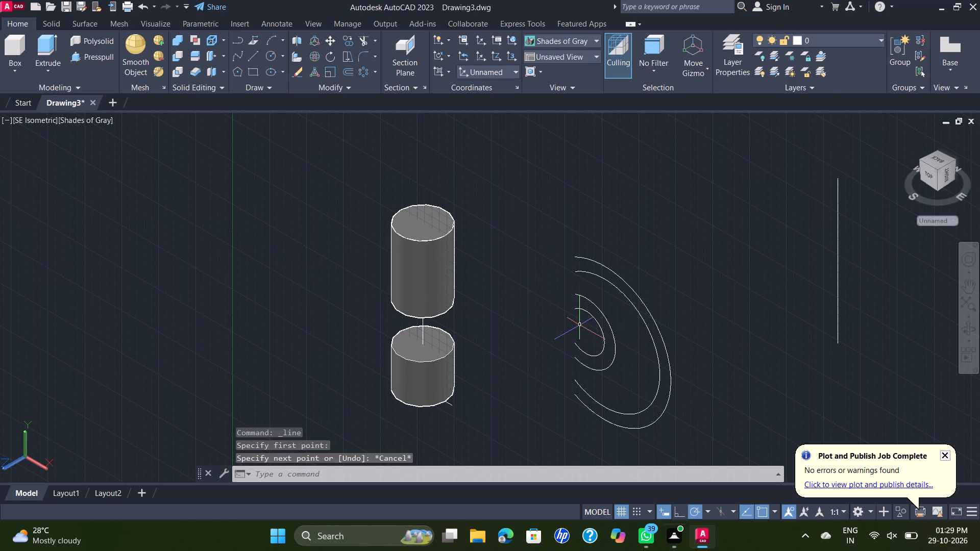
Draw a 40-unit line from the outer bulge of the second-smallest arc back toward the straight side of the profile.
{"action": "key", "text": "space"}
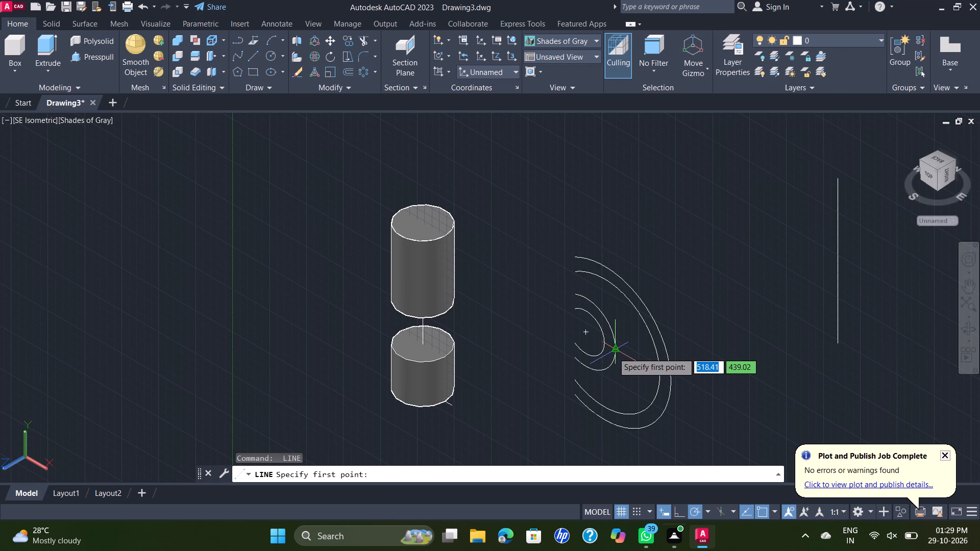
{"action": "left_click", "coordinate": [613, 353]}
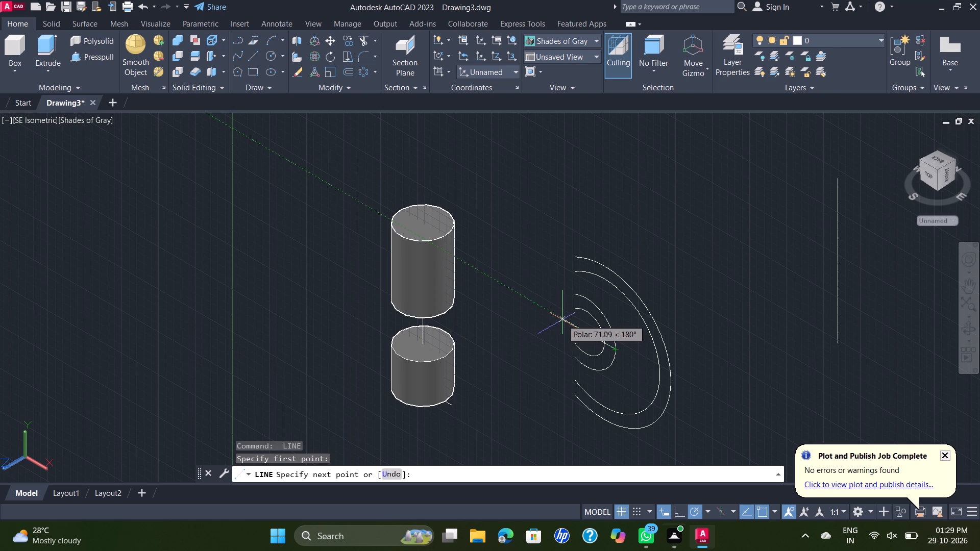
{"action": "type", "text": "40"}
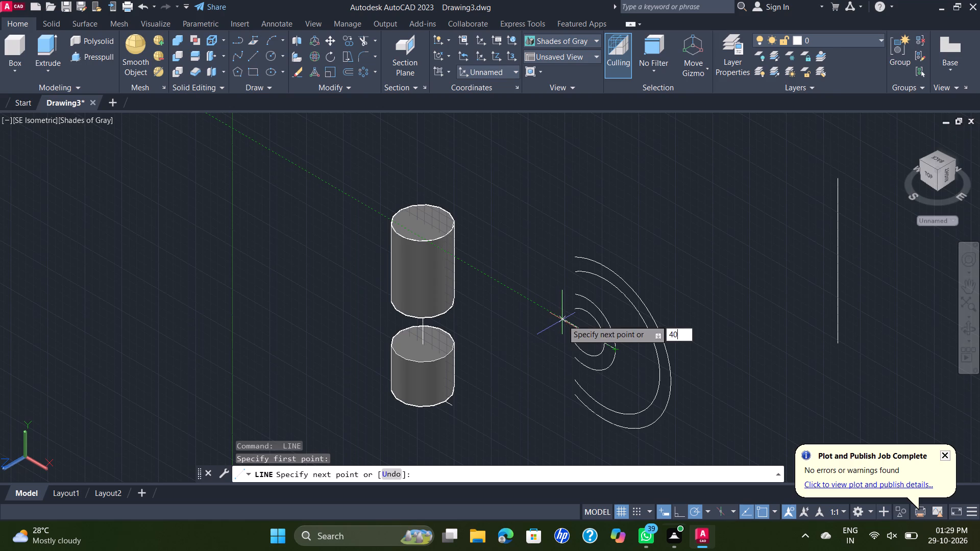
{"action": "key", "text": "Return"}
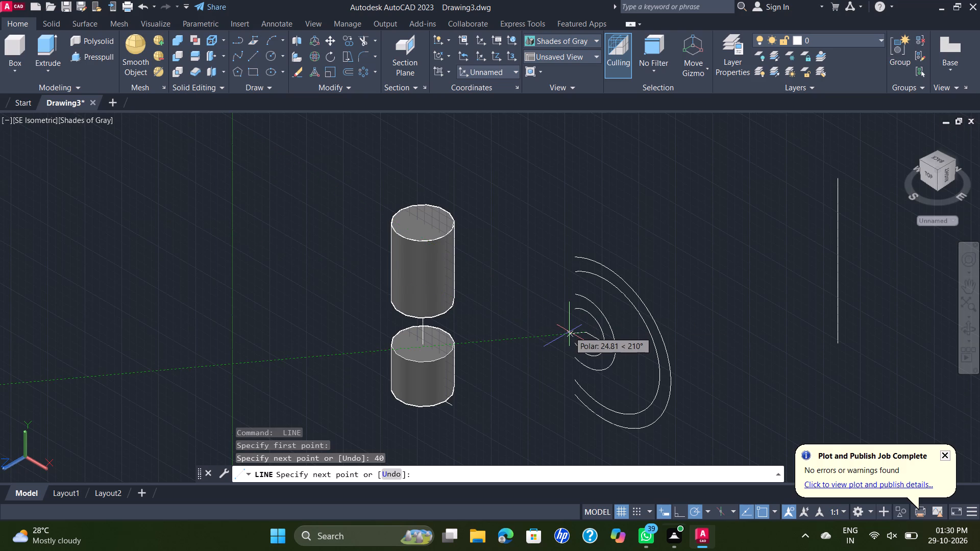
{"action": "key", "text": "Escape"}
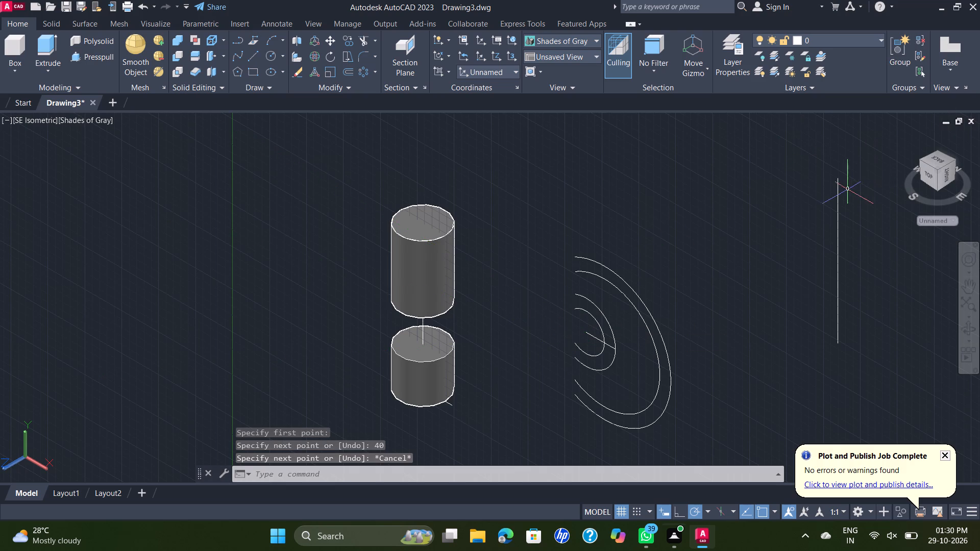
Draw a vertical line joining the upper and lower endpoints of the outermost arc.
{"action": "left_click", "coordinate": [249, 57]}
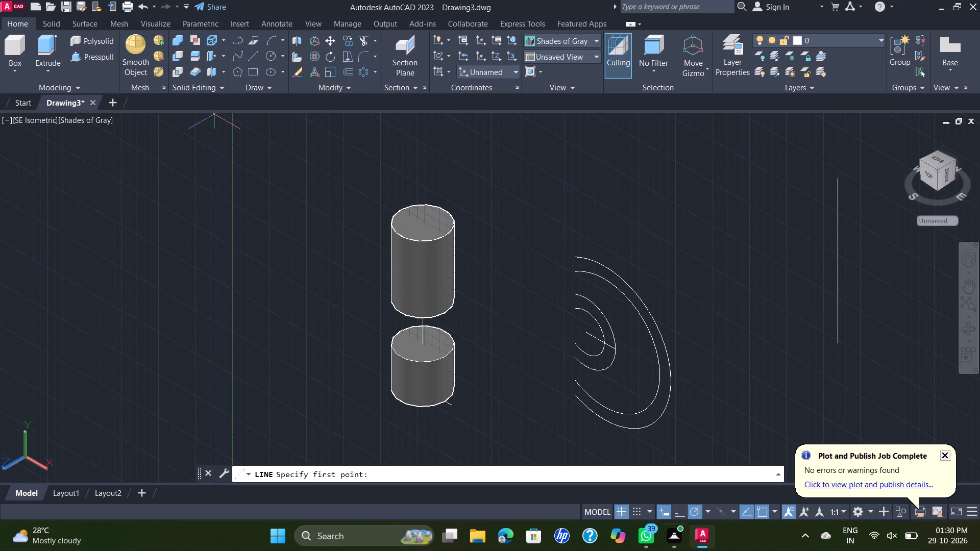
{"action": "left_click", "coordinate": [574, 257]}
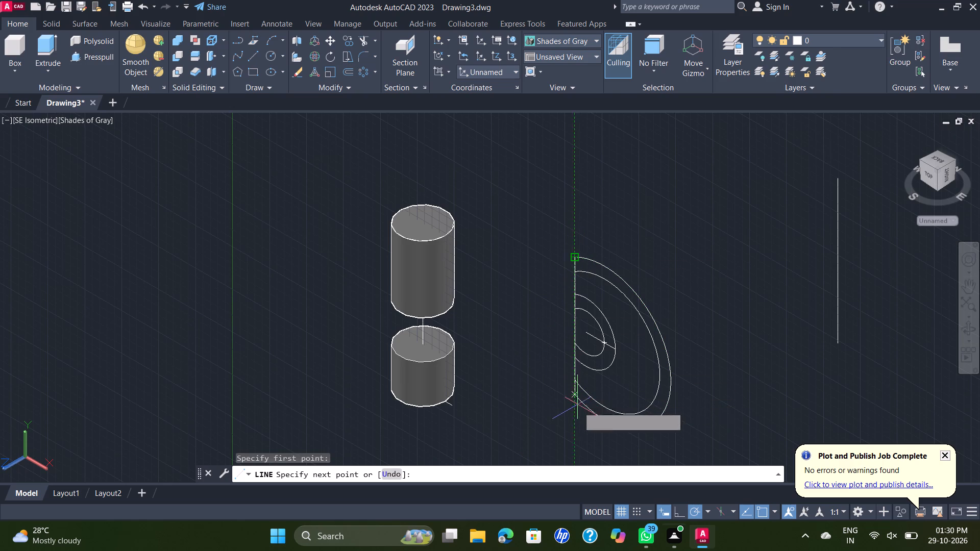
{"action": "scroll", "coordinate": [578, 409], "scroll_direction": "up", "scroll_amount": 2}
{"action": "left_click", "coordinate": [573, 384]}
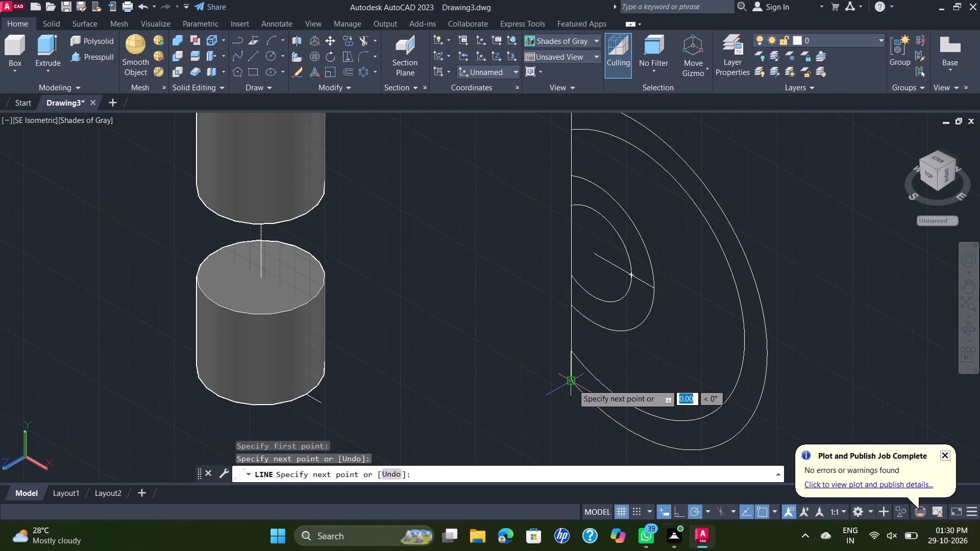
{"action": "key", "text": "Escape"}
Move the separate 194-unit vertical line by its midpoint onto the midpoint of the arc profile's straight edge.
{"action": "scroll", "coordinate": [790, 259], "scroll_direction": "down", "scroll_amount": 1}
{"action": "middle_click_drag", "start_coordinate": [783, 261], "coordinate": [697, 275]}
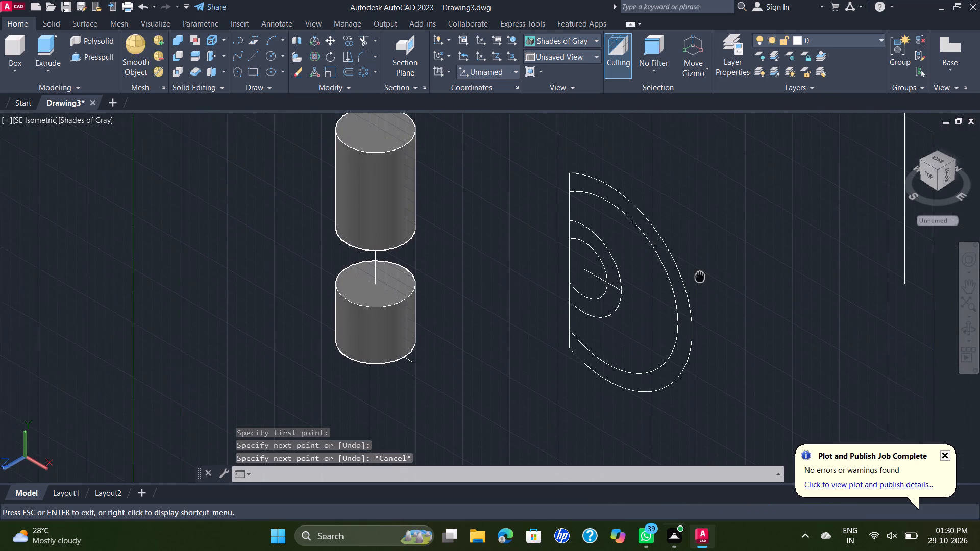
{"action": "middle_click_drag", "start_coordinate": [697, 275], "coordinate": [685, 277]}
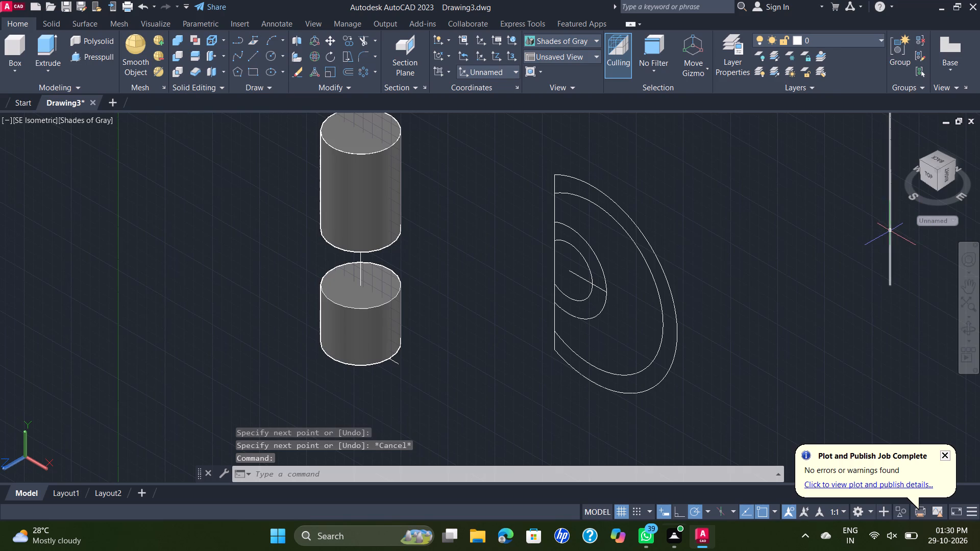
{"action": "left_click", "coordinate": [890, 231]}
{"action": "key", "text": "m"}
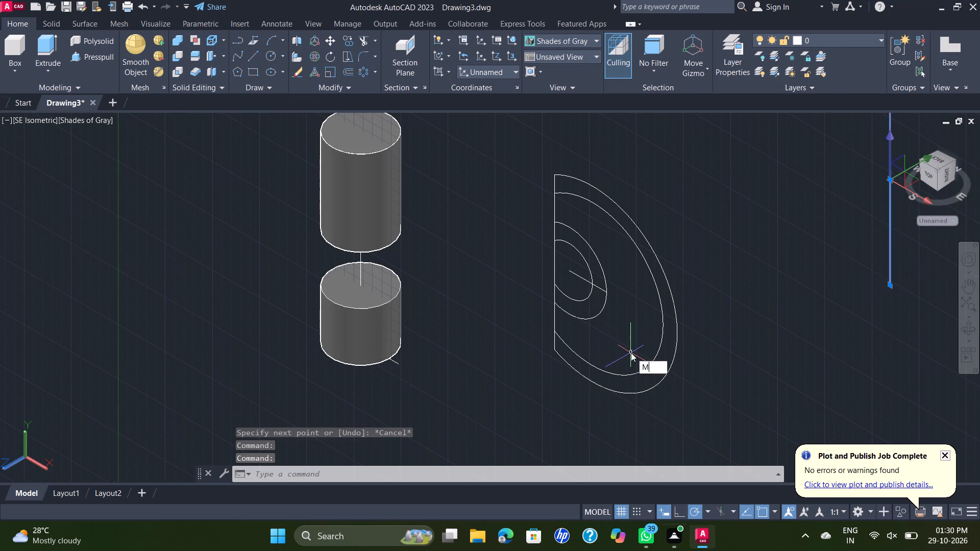
{"action": "key", "text": "Return"}
{"action": "scroll", "coordinate": [641, 345], "scroll_direction": "down", "scroll_amount": 2}
{"action": "middle_click_drag", "start_coordinate": [717, 297], "coordinate": [712, 313]}
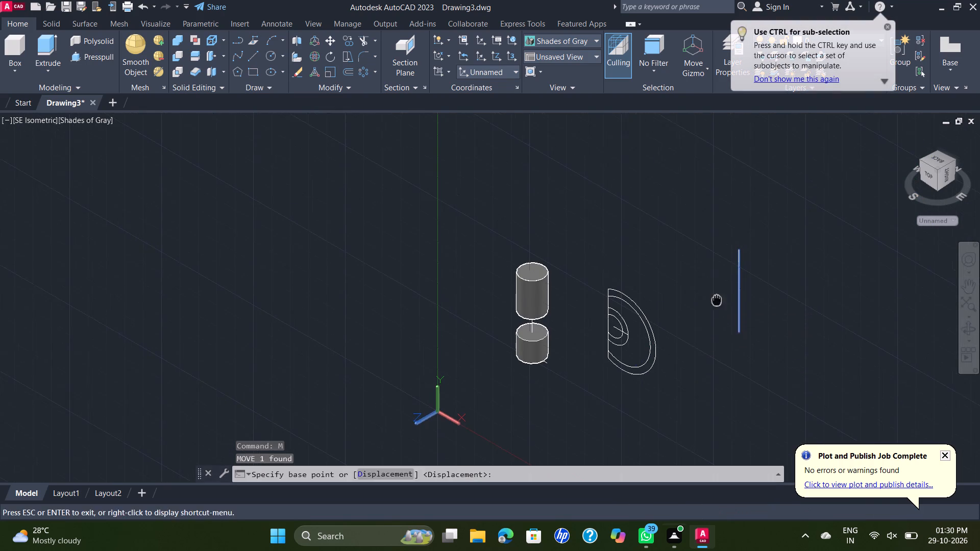
{"action": "middle_click_drag", "start_coordinate": [712, 313], "coordinate": [709, 317]}
{"action": "scroll", "coordinate": [734, 297], "scroll_direction": "up", "scroll_amount": 1}
{"action": "left_click", "coordinate": [733, 297]}
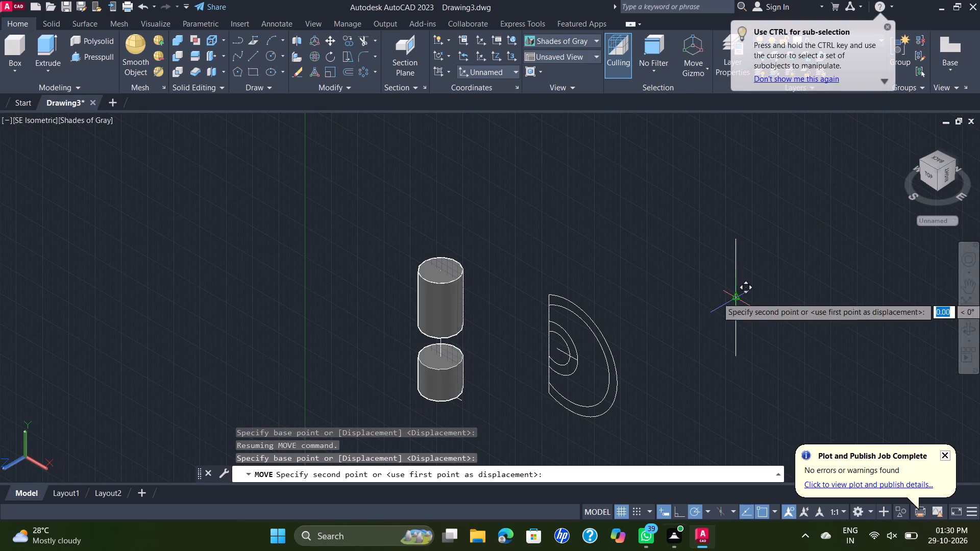
{"action": "scroll", "coordinate": [566, 348], "scroll_direction": "up", "scroll_amount": 2}
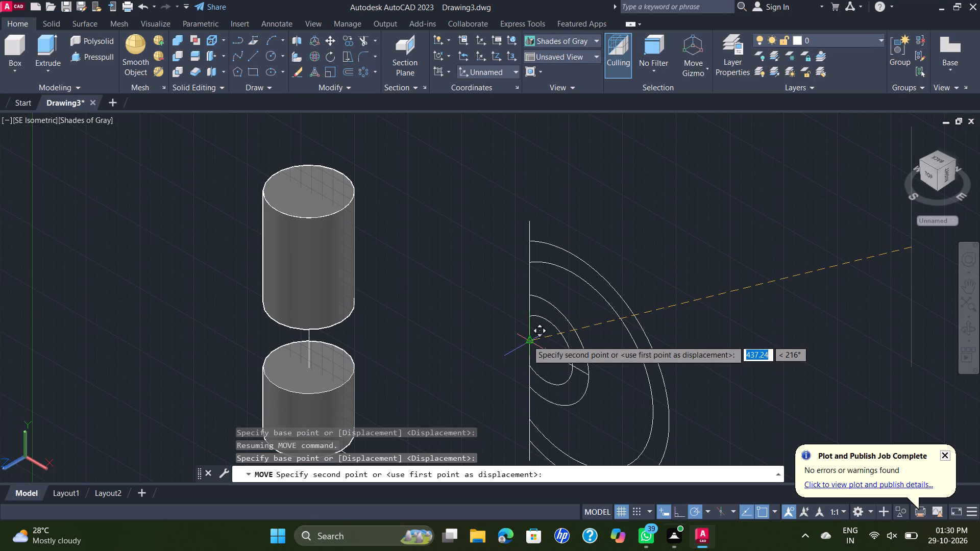
{"action": "left_click", "coordinate": [527, 340]}
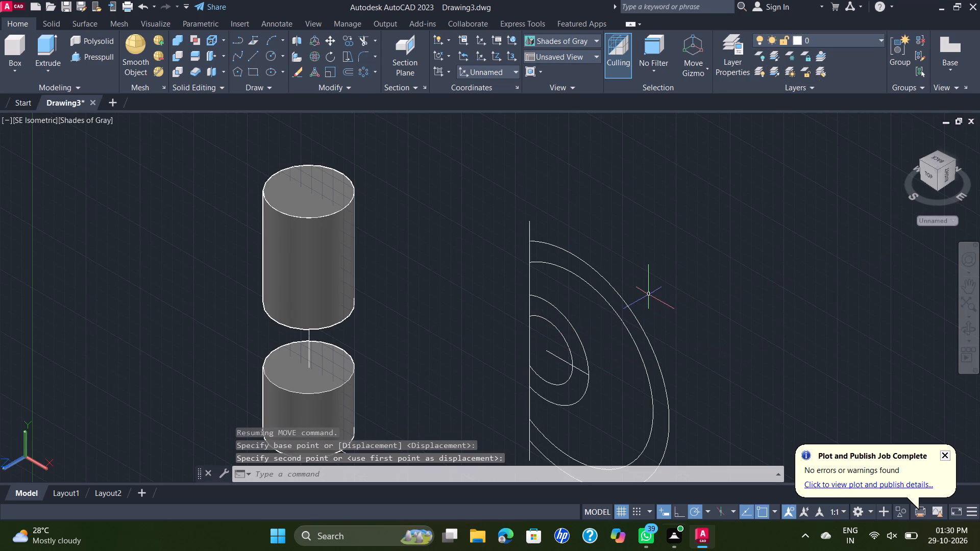
{"action": "key", "text": "Escape"}
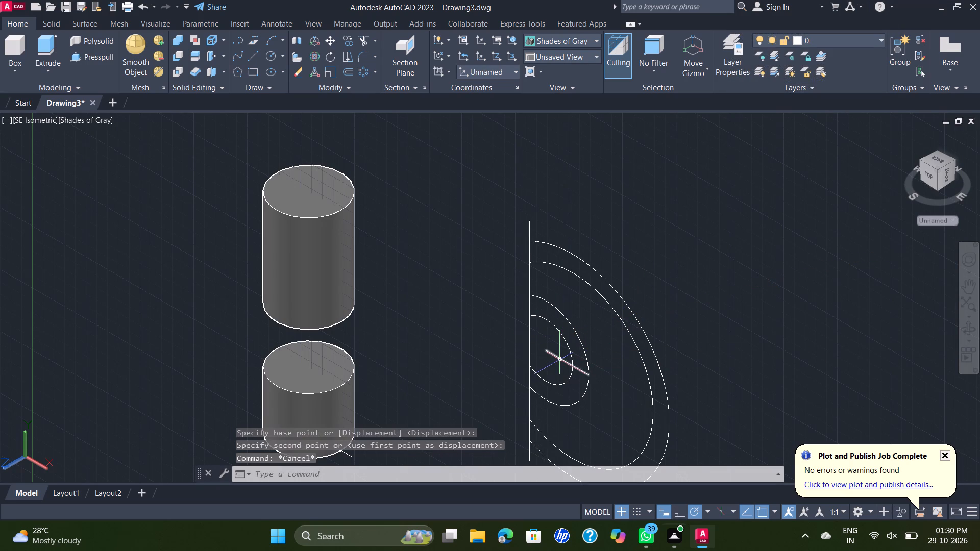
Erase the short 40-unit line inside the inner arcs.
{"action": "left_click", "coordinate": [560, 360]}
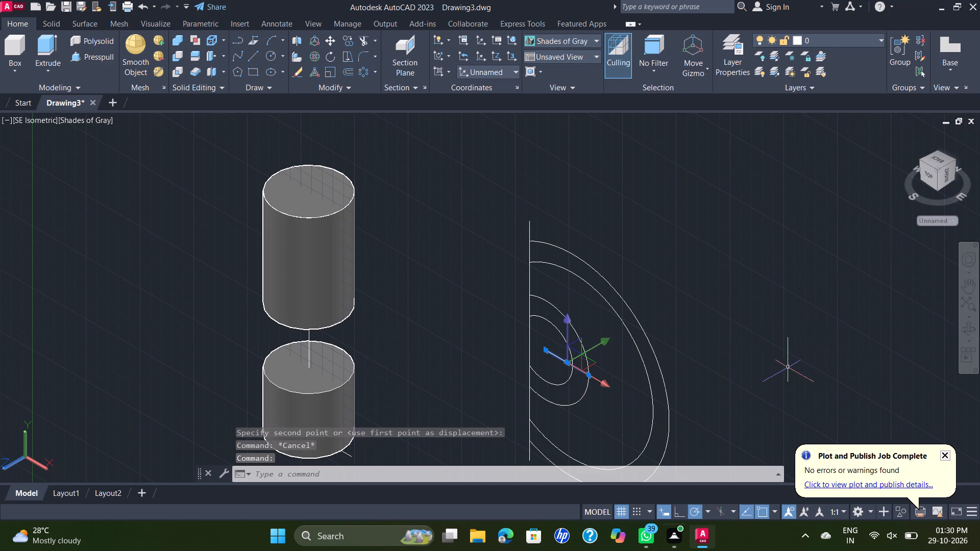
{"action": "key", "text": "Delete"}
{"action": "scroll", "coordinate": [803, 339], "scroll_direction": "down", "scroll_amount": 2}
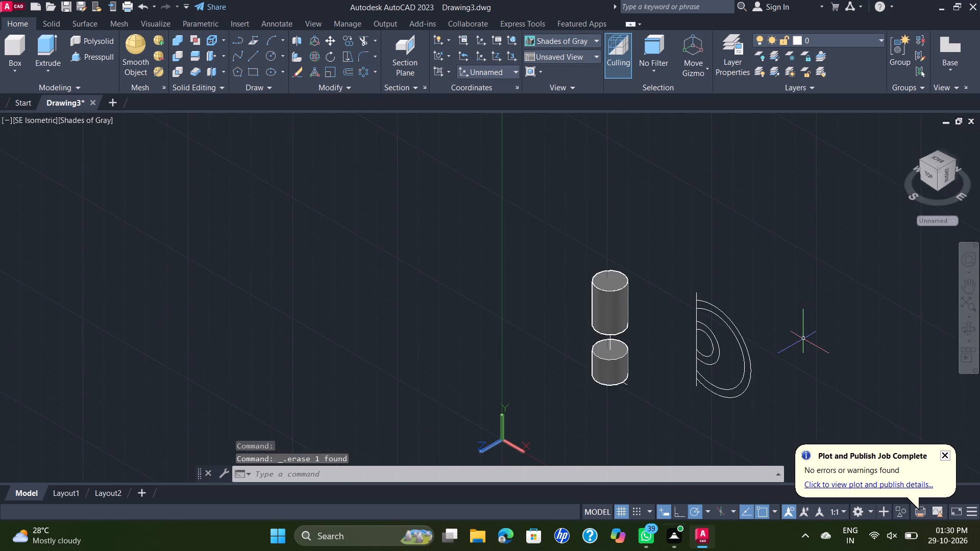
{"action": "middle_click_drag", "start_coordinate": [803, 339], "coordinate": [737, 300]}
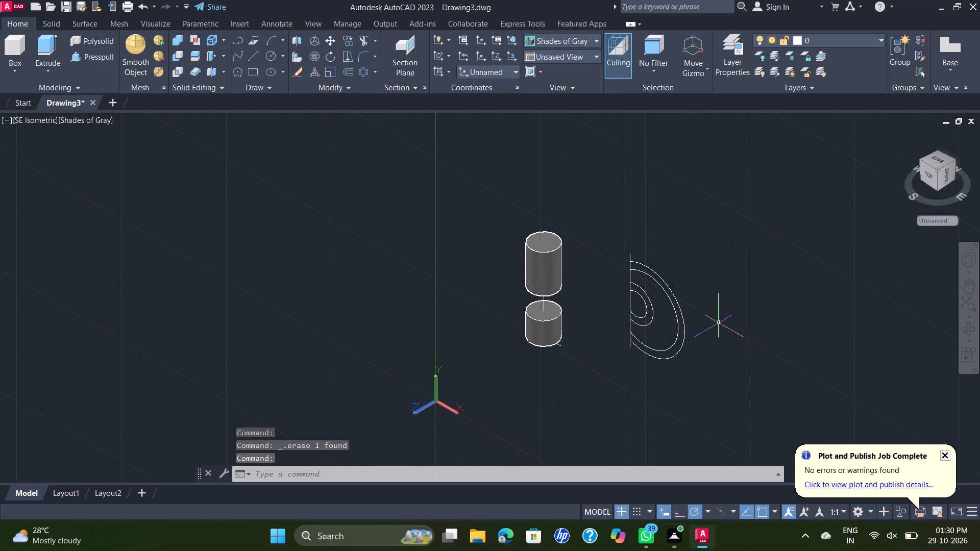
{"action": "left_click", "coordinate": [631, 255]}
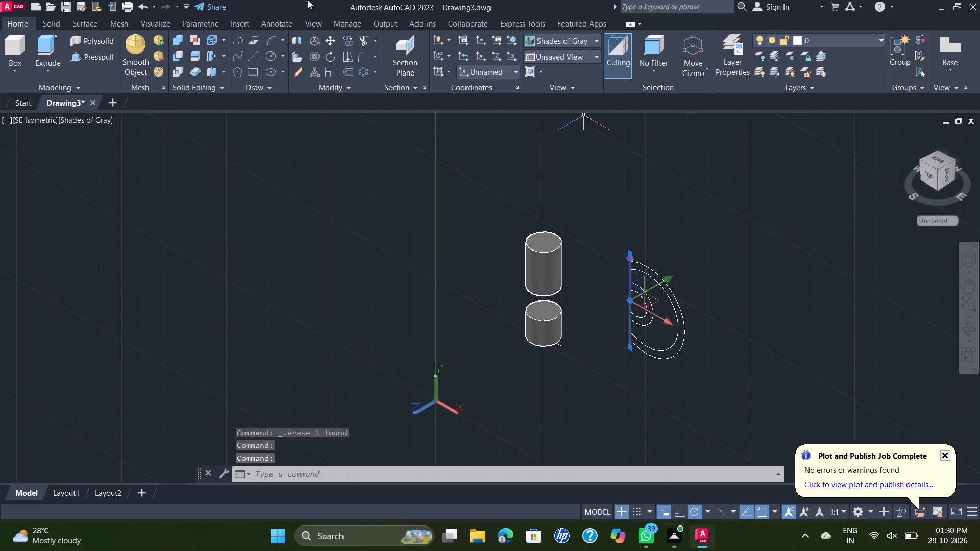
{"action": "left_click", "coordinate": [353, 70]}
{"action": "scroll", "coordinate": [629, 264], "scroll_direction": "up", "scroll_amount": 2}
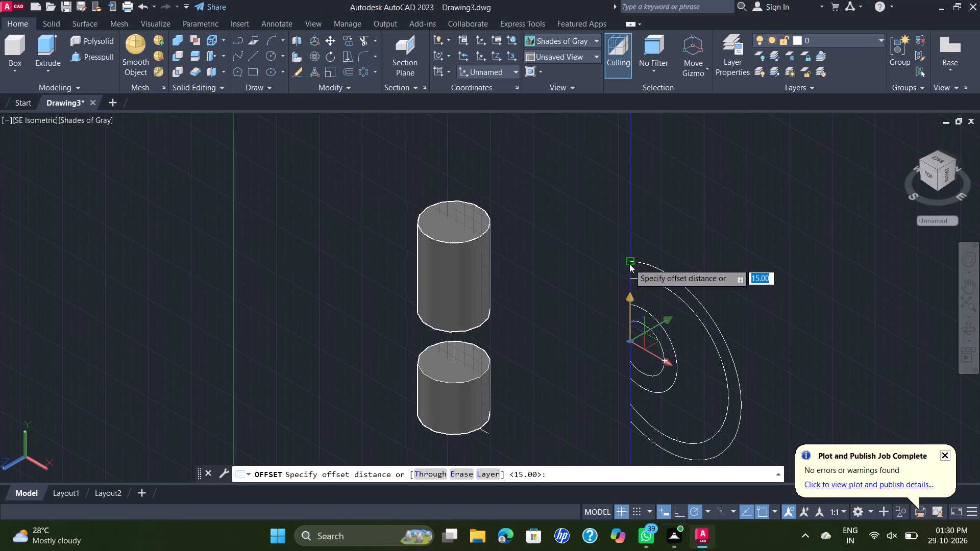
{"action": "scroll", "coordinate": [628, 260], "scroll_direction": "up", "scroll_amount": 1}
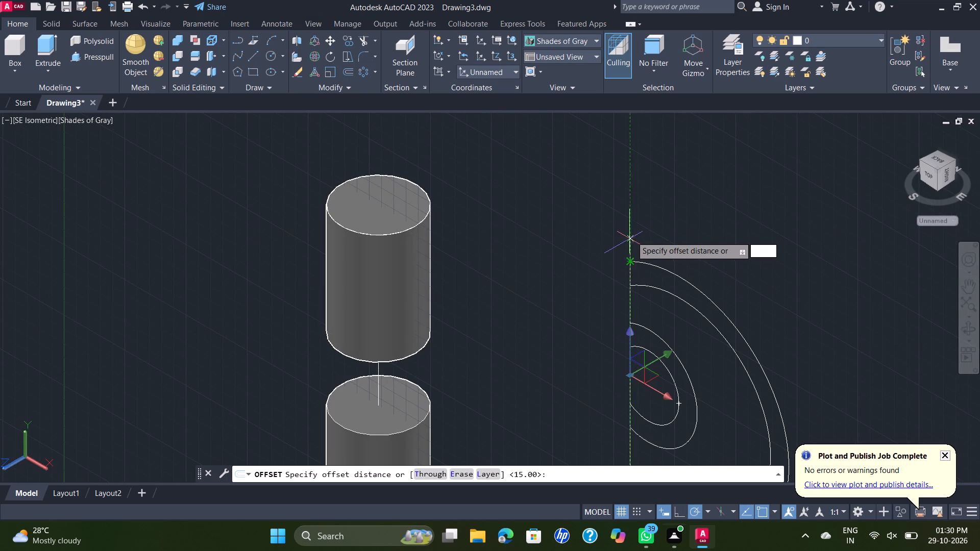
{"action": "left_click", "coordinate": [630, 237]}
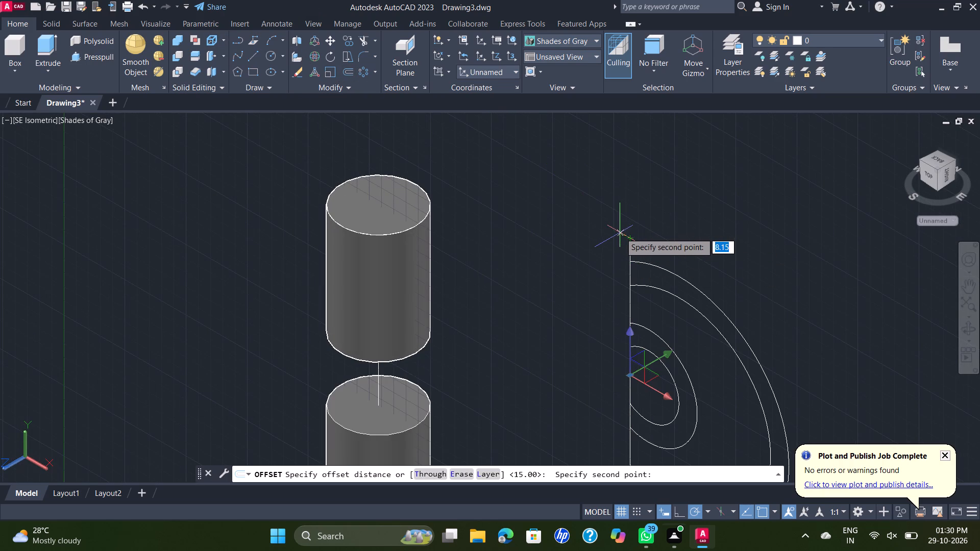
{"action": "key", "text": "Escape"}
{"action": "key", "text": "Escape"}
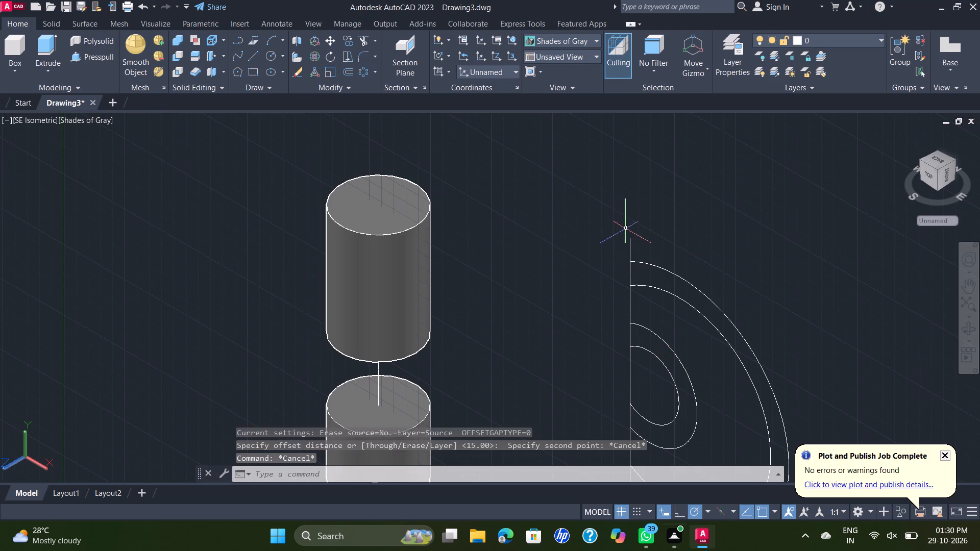
Offset the arc profile's 194-unit vertical line by 15 units to the side away from the arcs.
{"action": "key", "text": "space"}
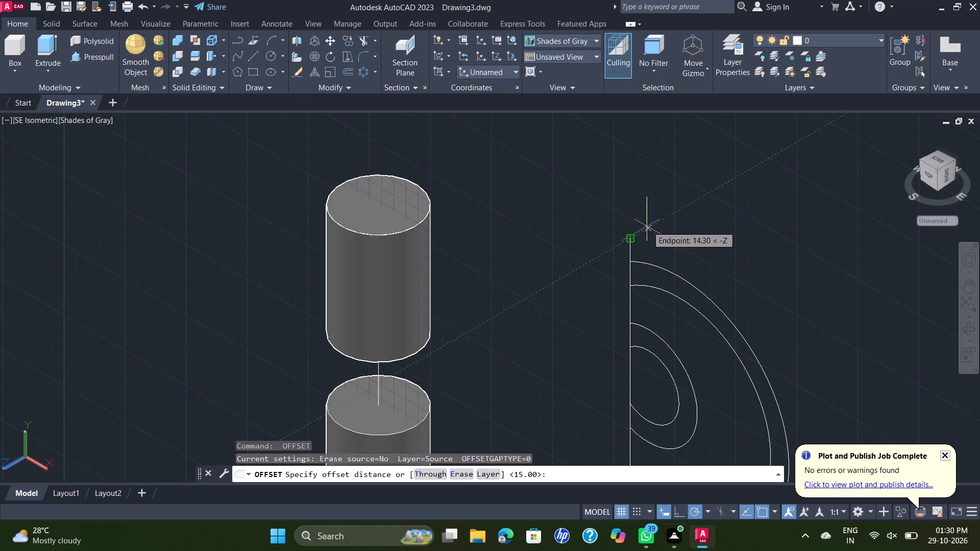
{"action": "type", "text": "15"}
{"action": "key", "text": "Return"}
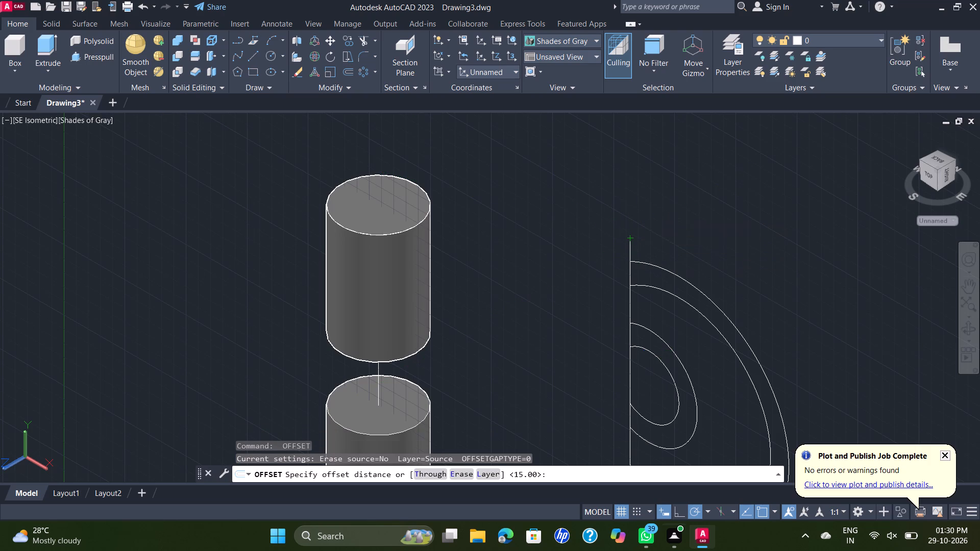
{"action": "left_click", "coordinate": [631, 246]}
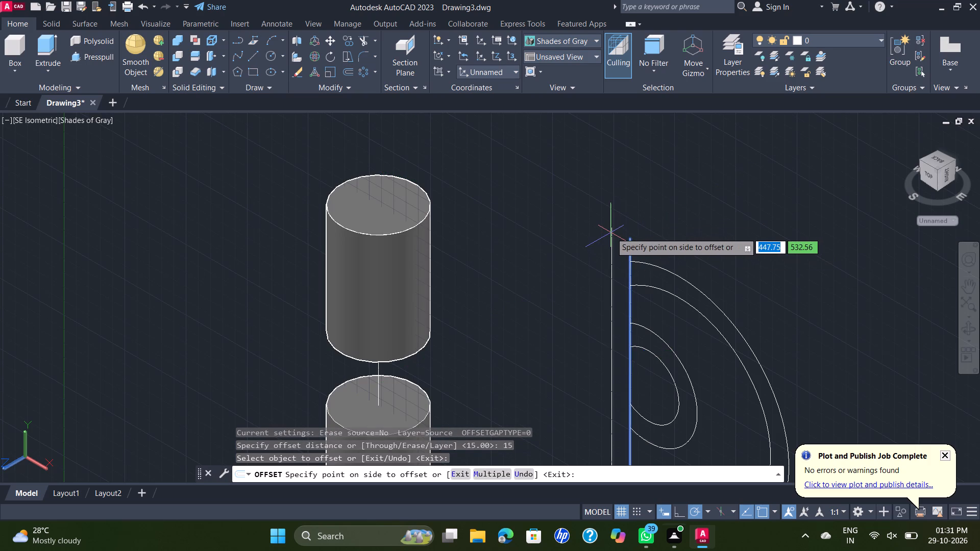
{"action": "left_click", "coordinate": [611, 233]}
{"action": "key", "text": "Escape"}
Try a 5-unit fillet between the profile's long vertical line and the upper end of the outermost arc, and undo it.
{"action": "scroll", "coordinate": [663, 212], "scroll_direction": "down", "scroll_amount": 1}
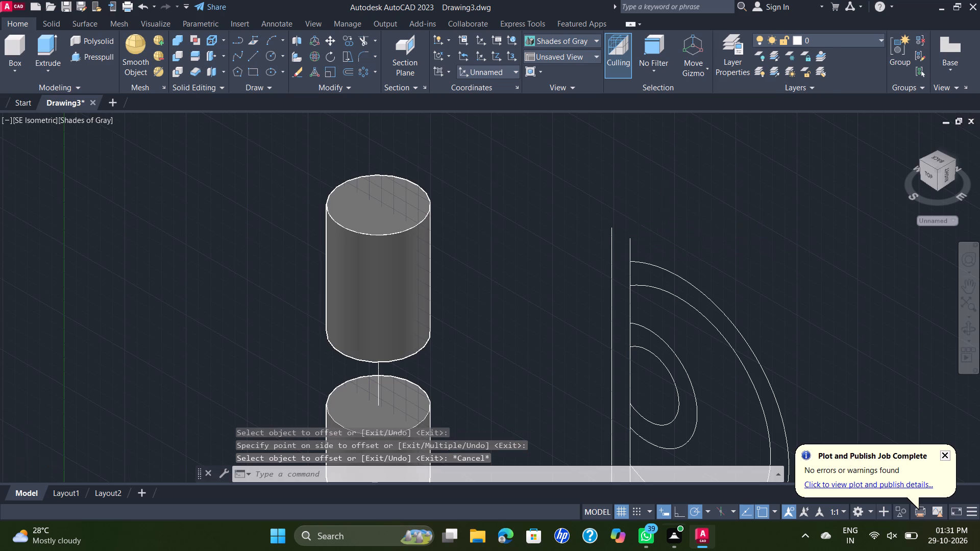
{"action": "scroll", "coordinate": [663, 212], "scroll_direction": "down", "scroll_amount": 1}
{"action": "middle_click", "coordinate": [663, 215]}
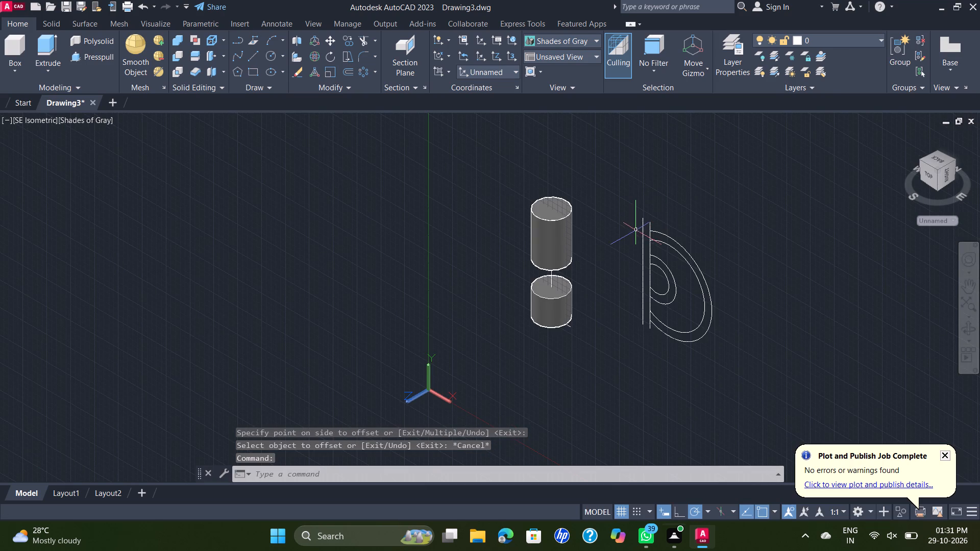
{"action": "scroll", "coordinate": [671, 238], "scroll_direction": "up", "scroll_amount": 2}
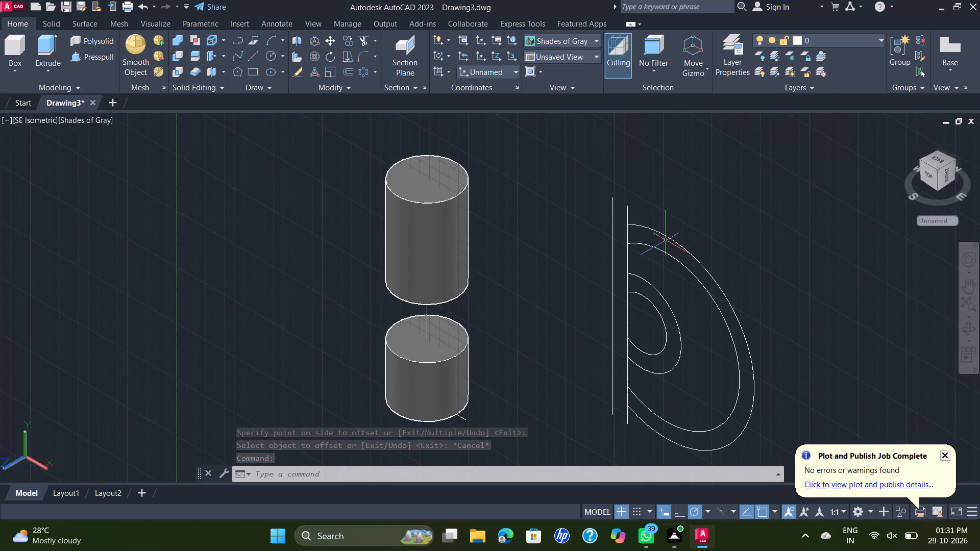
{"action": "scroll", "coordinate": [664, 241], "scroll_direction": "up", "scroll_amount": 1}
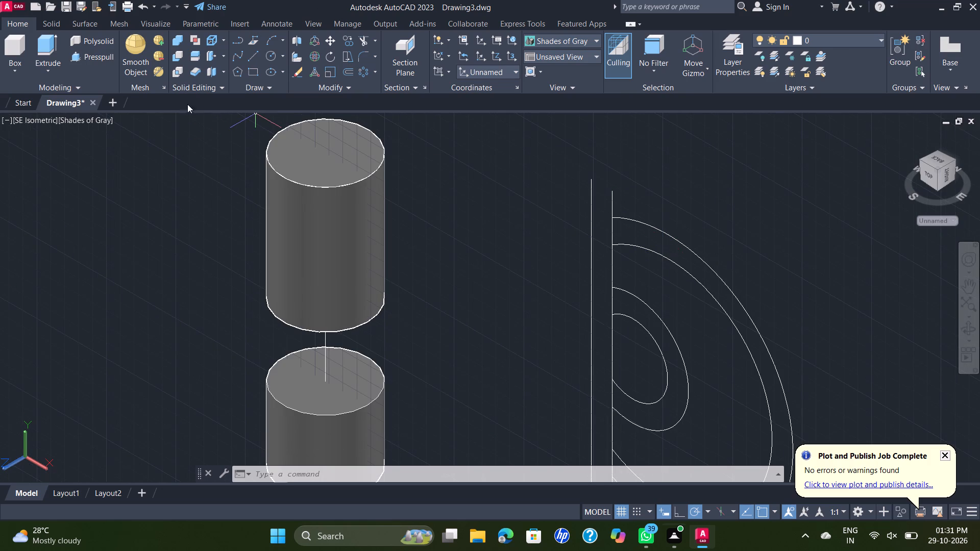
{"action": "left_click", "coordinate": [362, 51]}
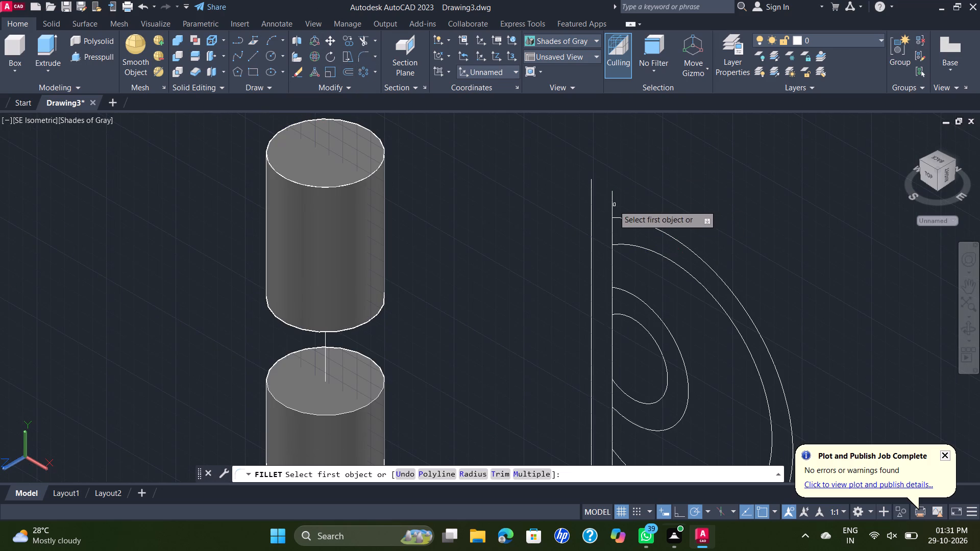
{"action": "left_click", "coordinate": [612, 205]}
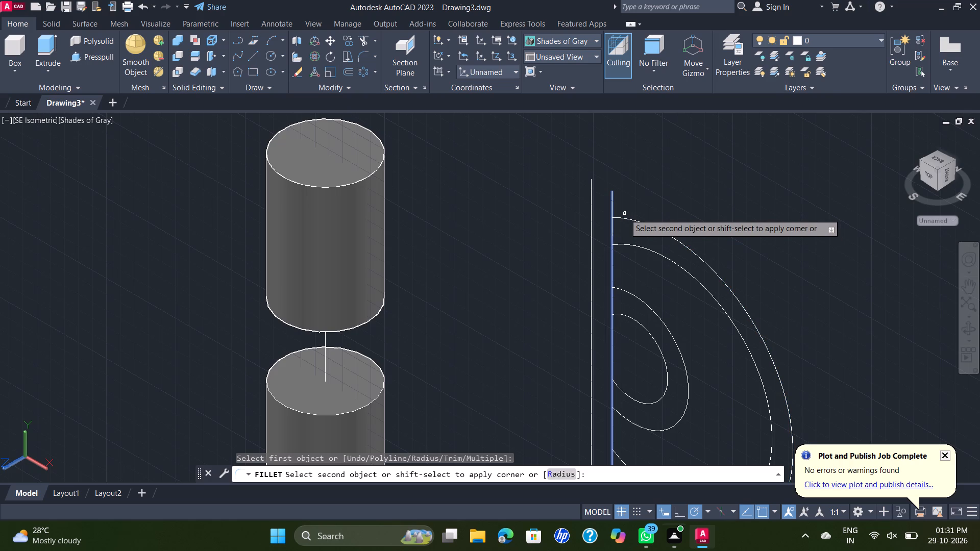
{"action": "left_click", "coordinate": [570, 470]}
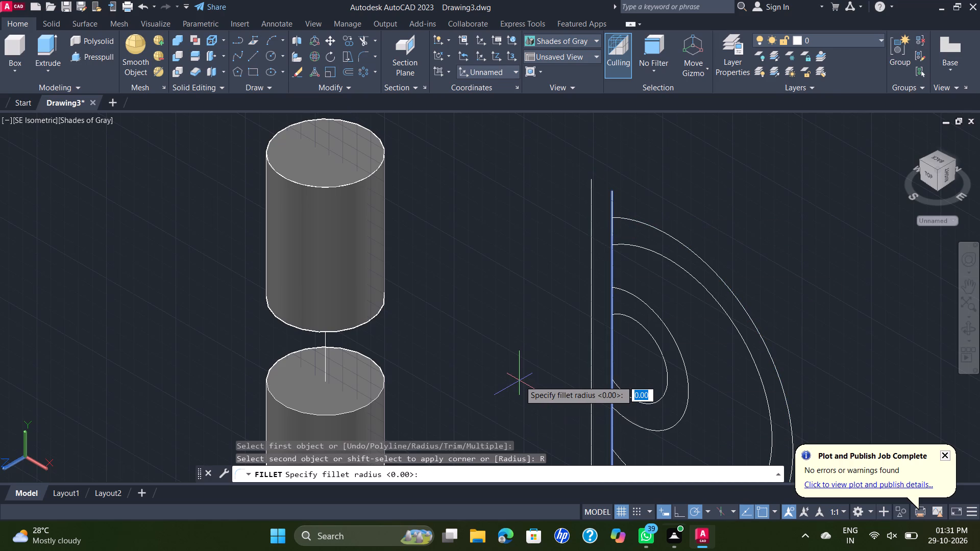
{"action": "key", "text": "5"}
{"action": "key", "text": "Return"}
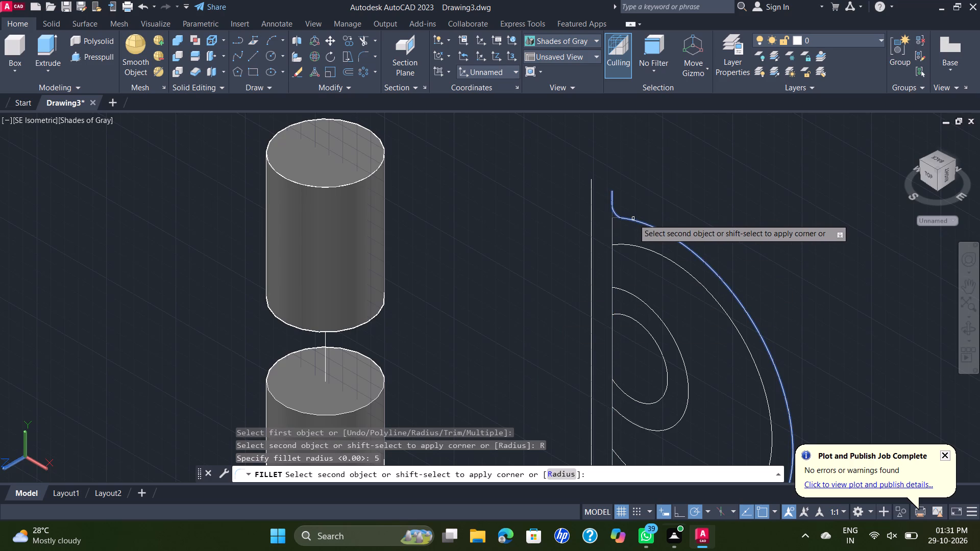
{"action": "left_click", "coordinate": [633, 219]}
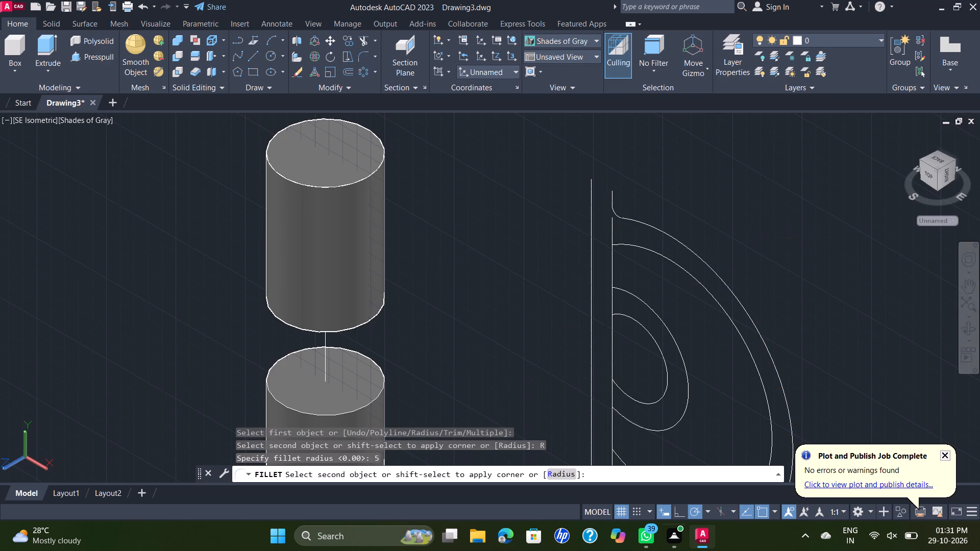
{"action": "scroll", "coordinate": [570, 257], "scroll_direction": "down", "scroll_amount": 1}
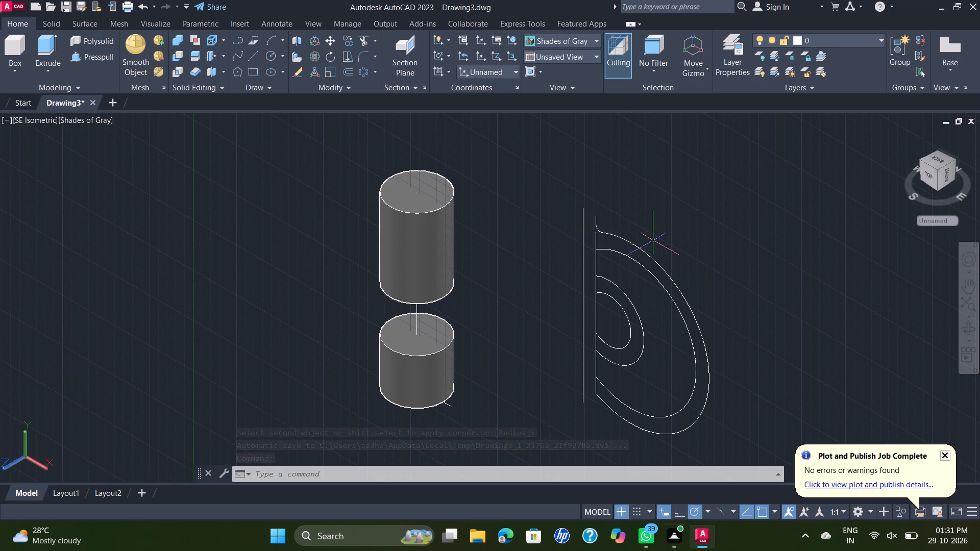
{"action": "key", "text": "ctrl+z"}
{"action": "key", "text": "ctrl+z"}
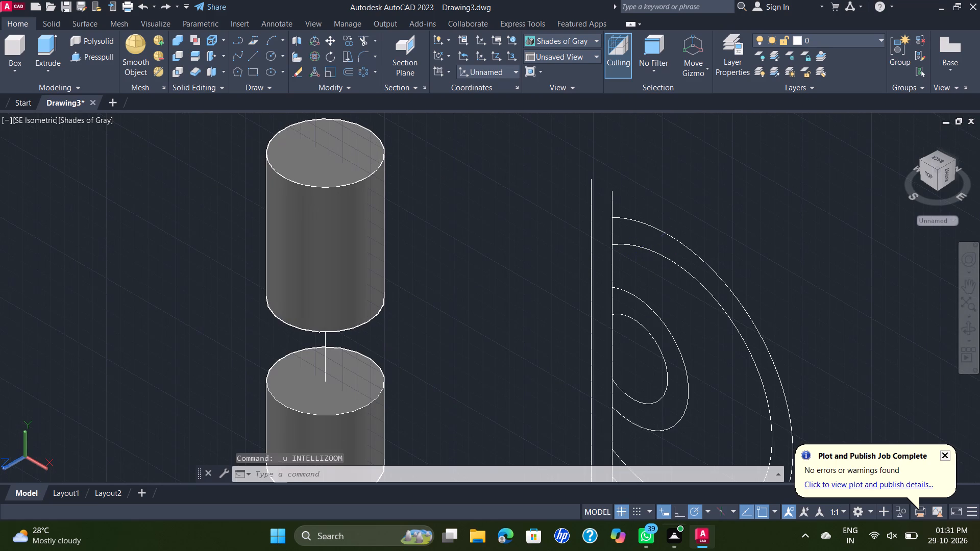
Fillet the outermost arc's upper end to the profile's long vertical line with a radius of 5.
{"action": "middle_click_drag", "start_coordinate": [651, 221], "coordinate": [657, 143]}
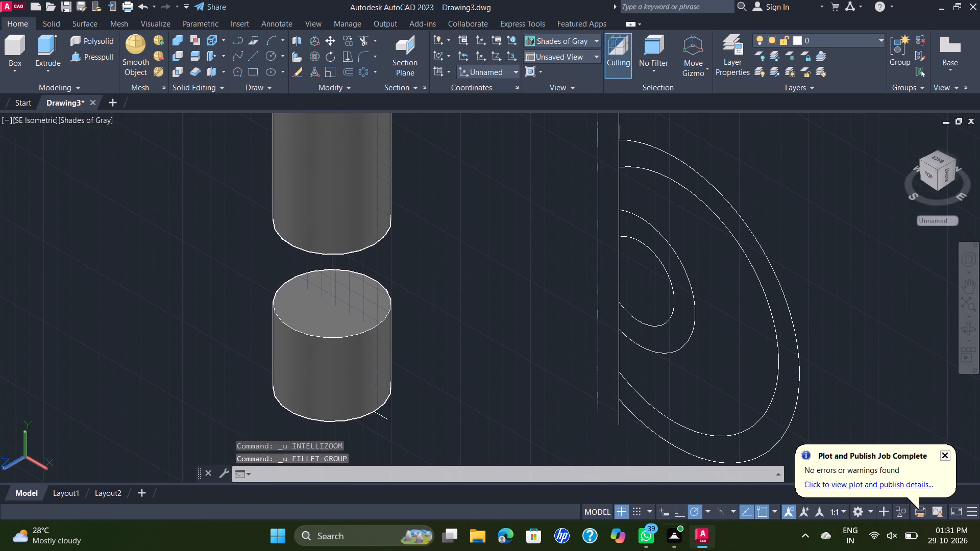
{"action": "middle_click_drag", "start_coordinate": [649, 143], "coordinate": [626, 215]}
{"action": "scroll", "coordinate": [649, 143], "scroll_direction": "down", "scroll_amount": 1}
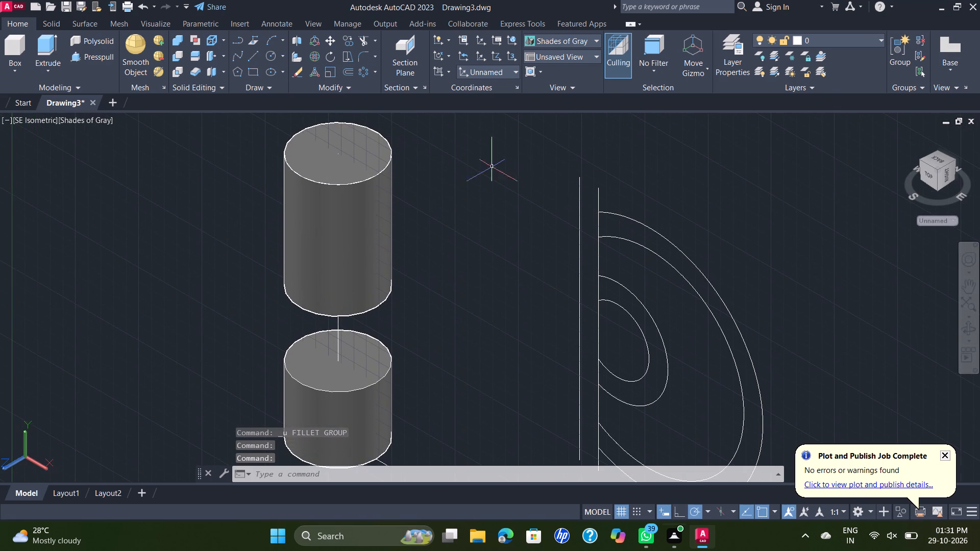
{"action": "middle_click_drag", "start_coordinate": [654, 183], "coordinate": [656, 168]}
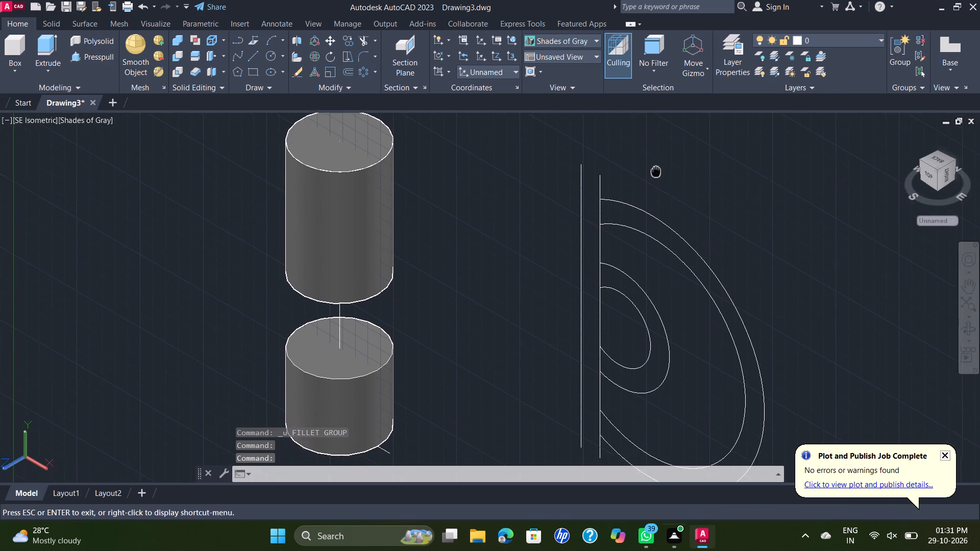
{"action": "middle_click_drag", "start_coordinate": [656, 168], "coordinate": [658, 148]}
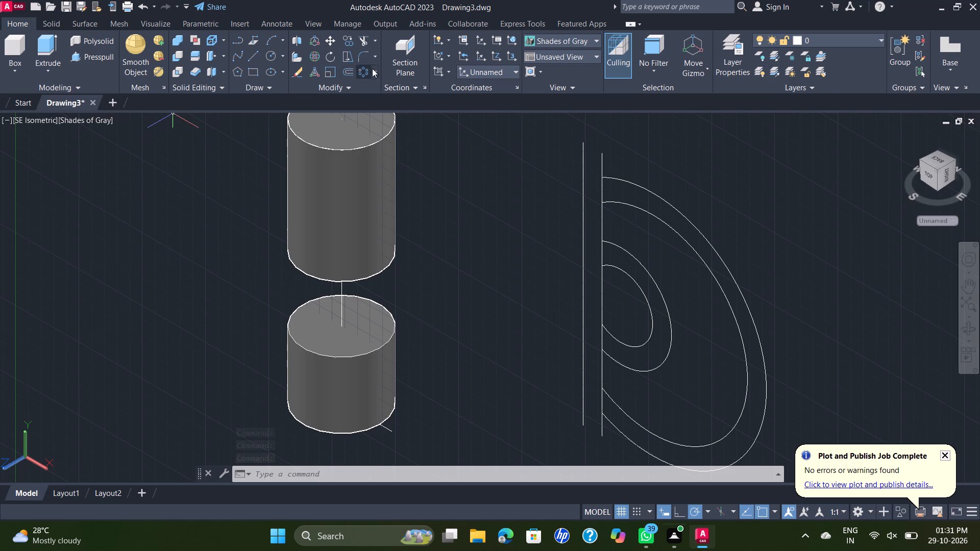
{"action": "left_click", "coordinate": [363, 54]}
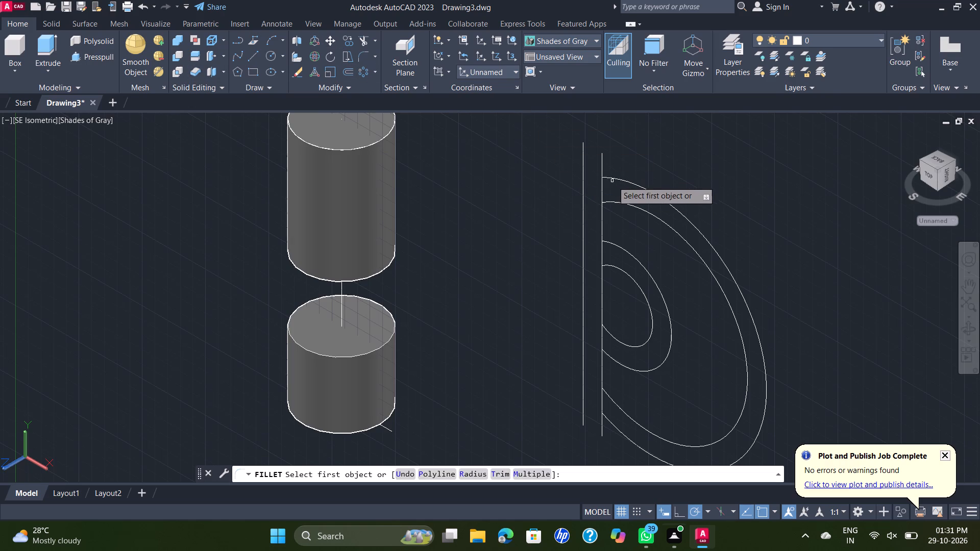
{"action": "left_click", "coordinate": [618, 431]}
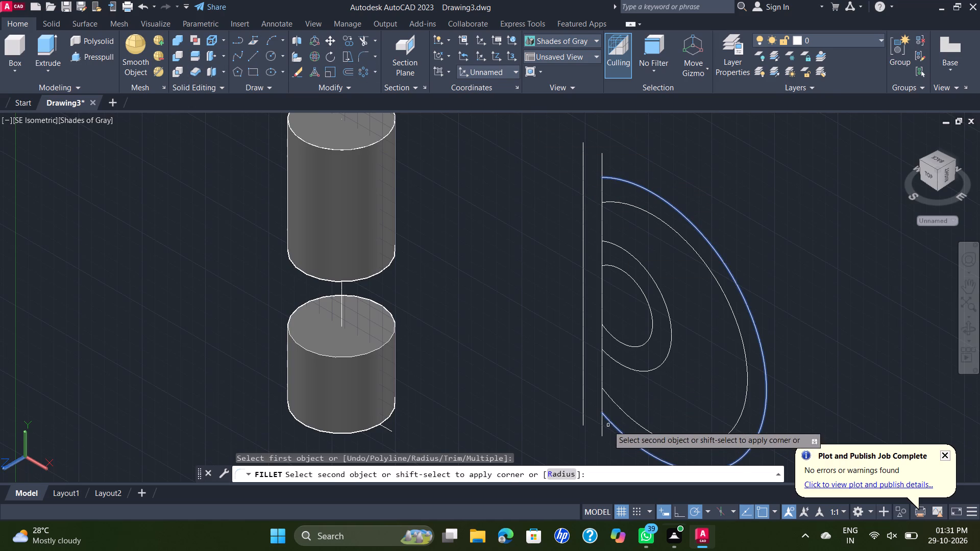
{"action": "left_click", "coordinate": [565, 475]}
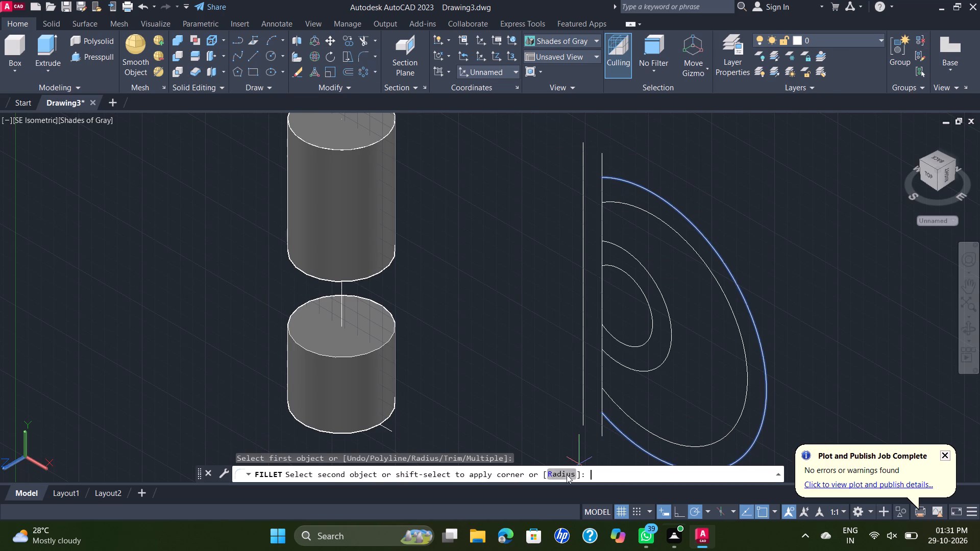
{"action": "key", "text": "5"}
{"action": "key", "text": "Return"}
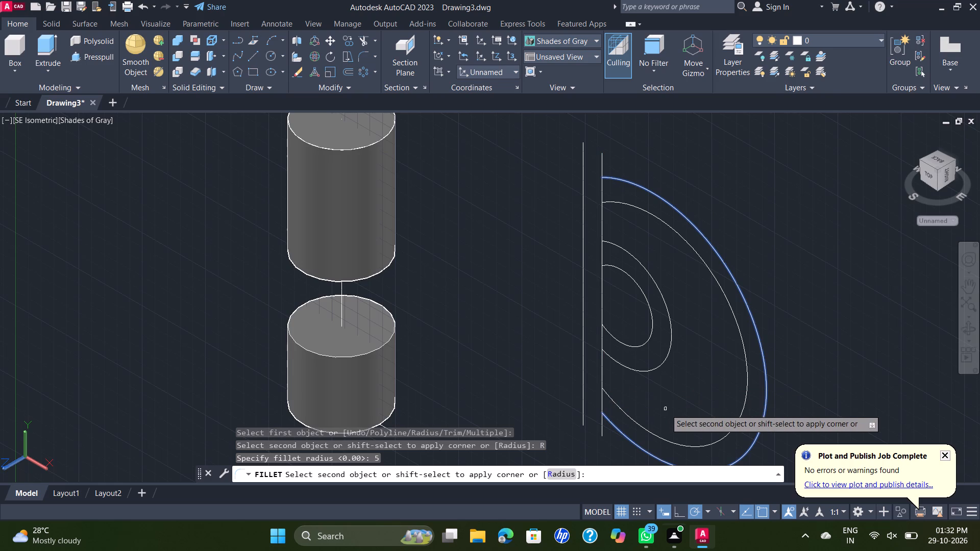
{"action": "left_click", "coordinate": [603, 161]}
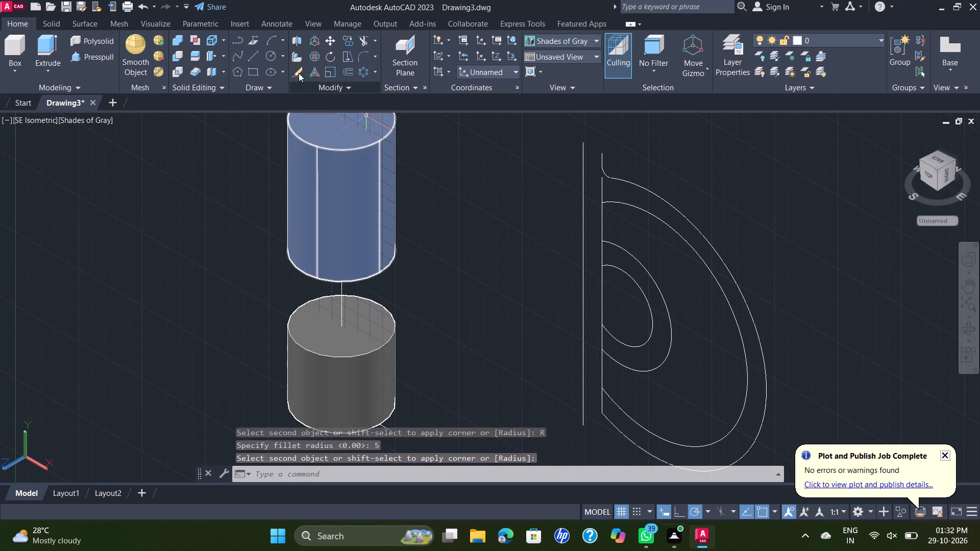
Erase the remaining vertical line that joins the upper and lower endpoints of the outermost arc.
{"action": "left_click", "coordinate": [603, 208]}
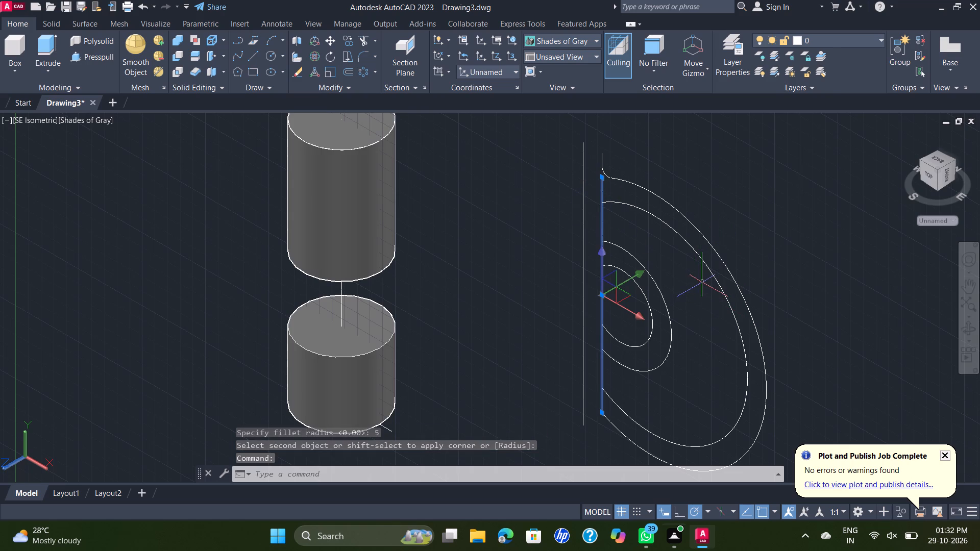
{"action": "key", "text": "Delete"}
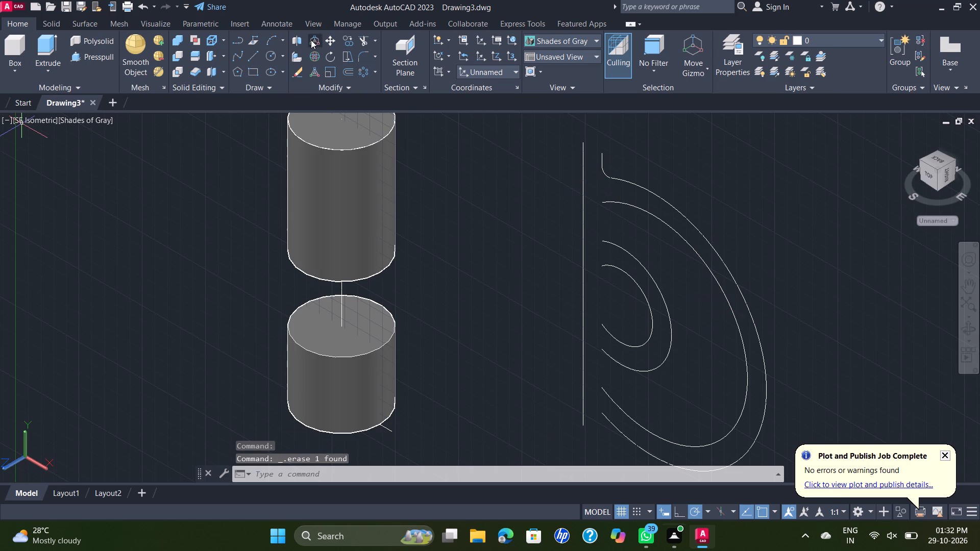
Draw a 194-unit line straight down from the upper end of the short vertical stub above the new fillet.
{"action": "left_click", "coordinate": [254, 58]}
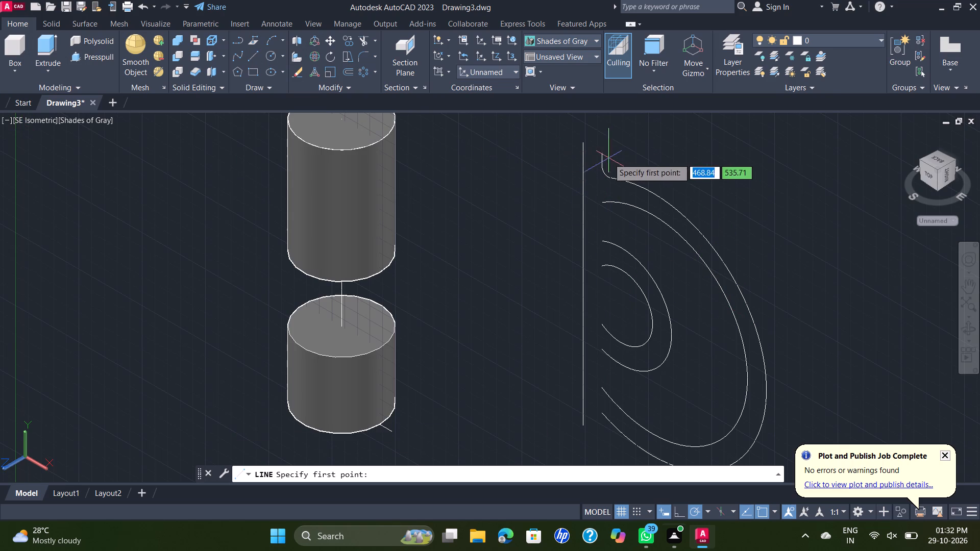
{"action": "left_click", "coordinate": [605, 154]}
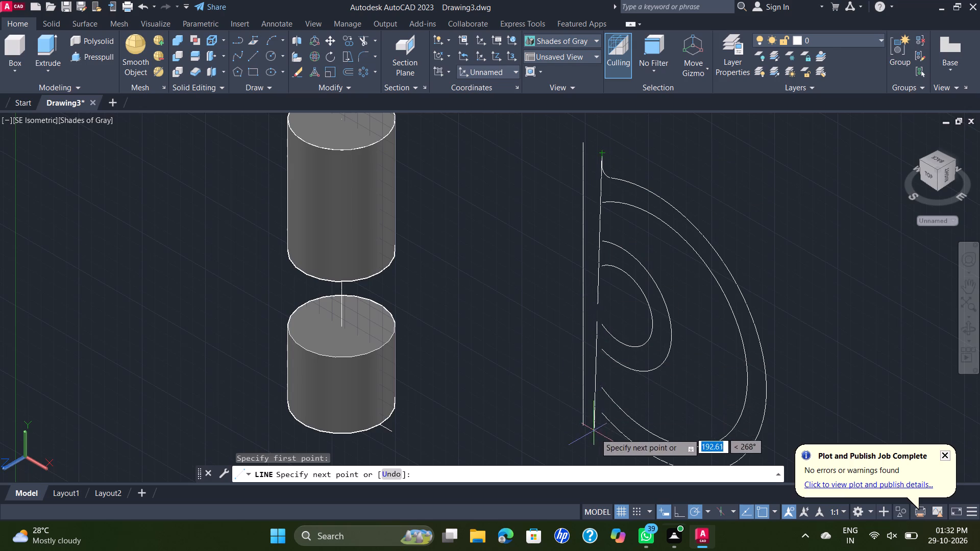
{"action": "key", "text": "1"}
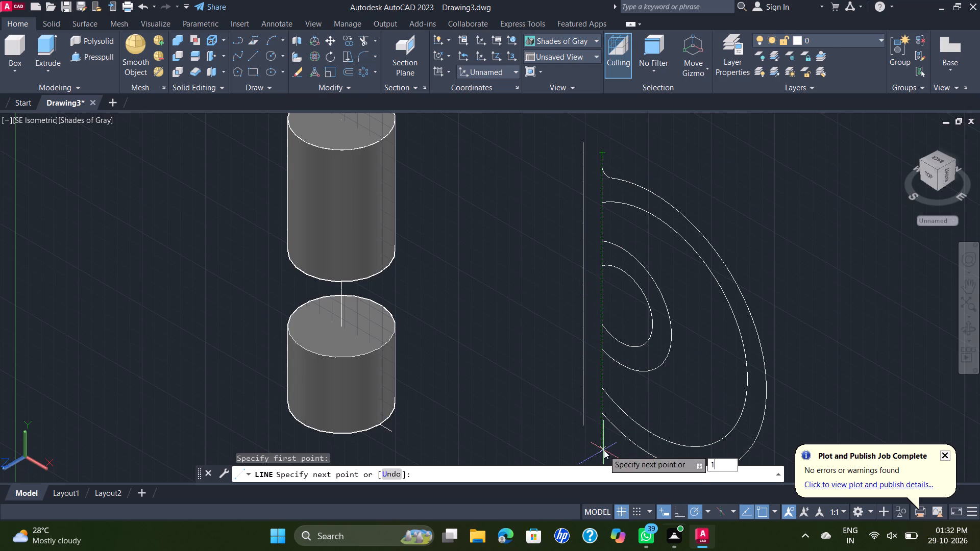
{"action": "type", "text": "94"}
{"action": "key", "text": "Return"}
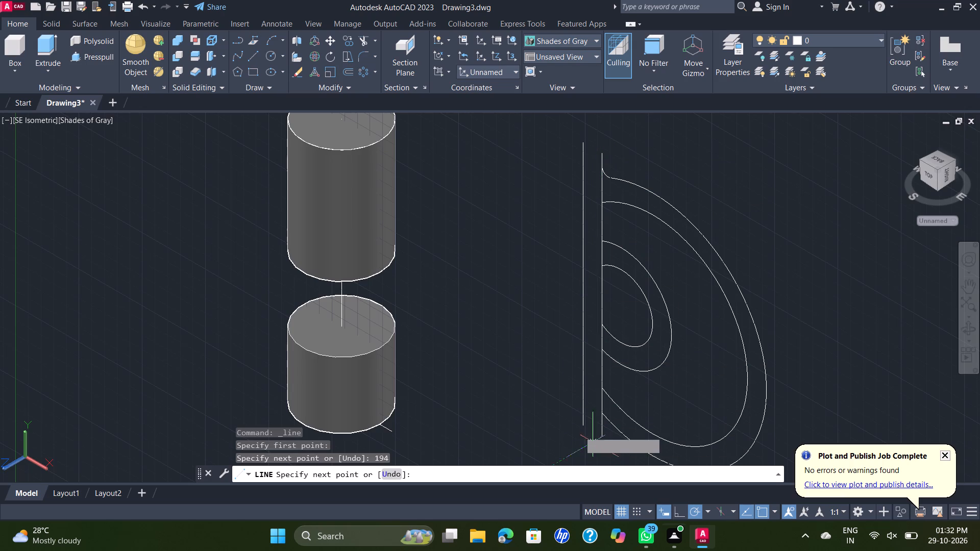
{"action": "key", "text": "Escape"}
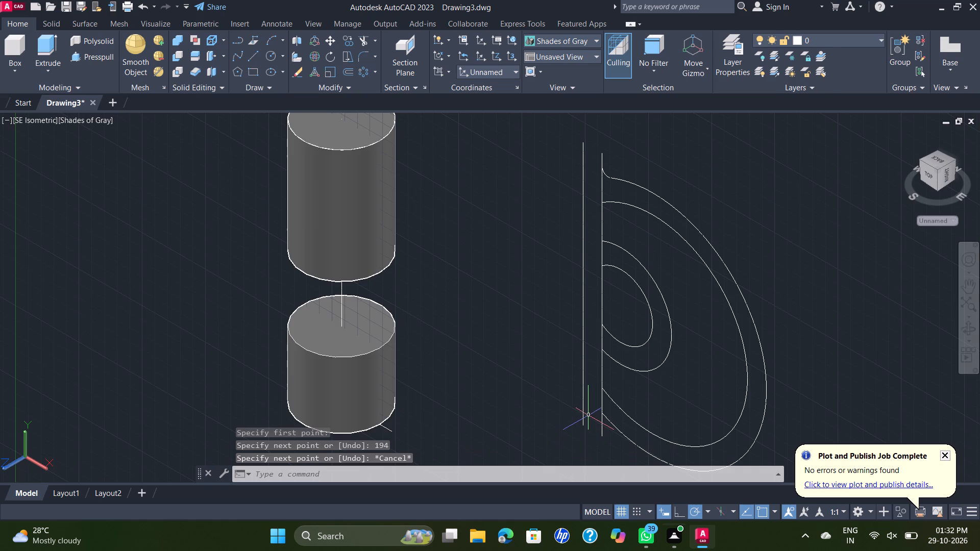
{"action": "key", "text": "space"}
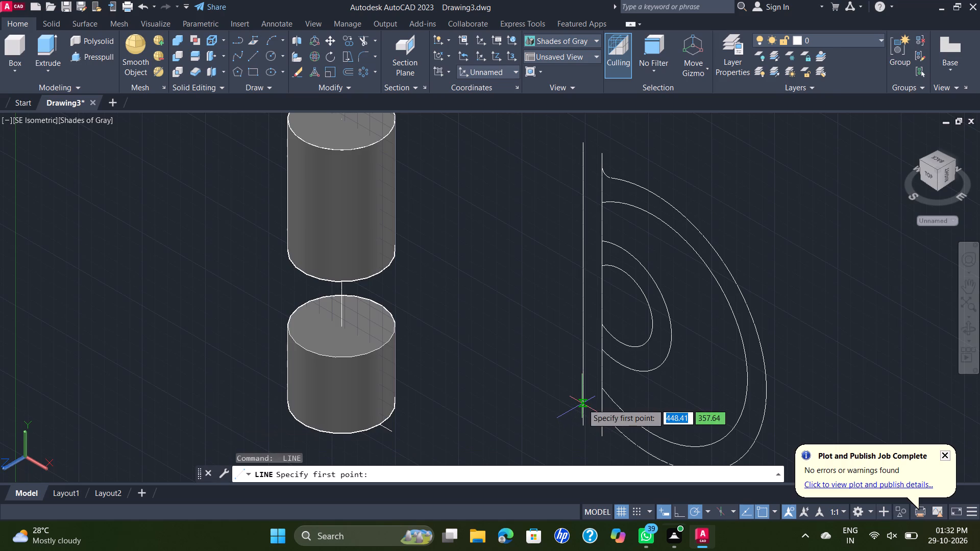
{"action": "key", "text": "Escape"}
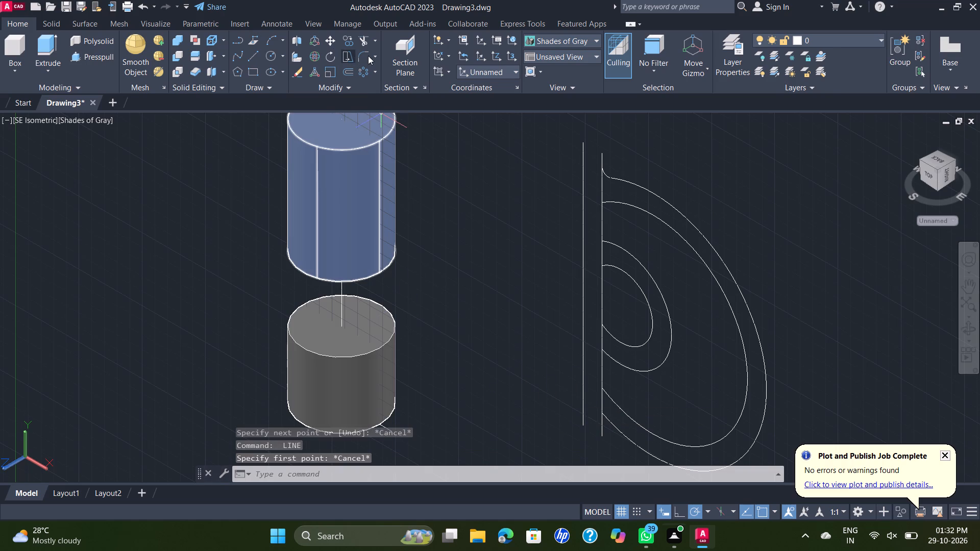
Fillet the lower end of the second-smallest arc to the profile's vertical line with the same 5-unit radius.
{"action": "left_click", "coordinate": [358, 55]}
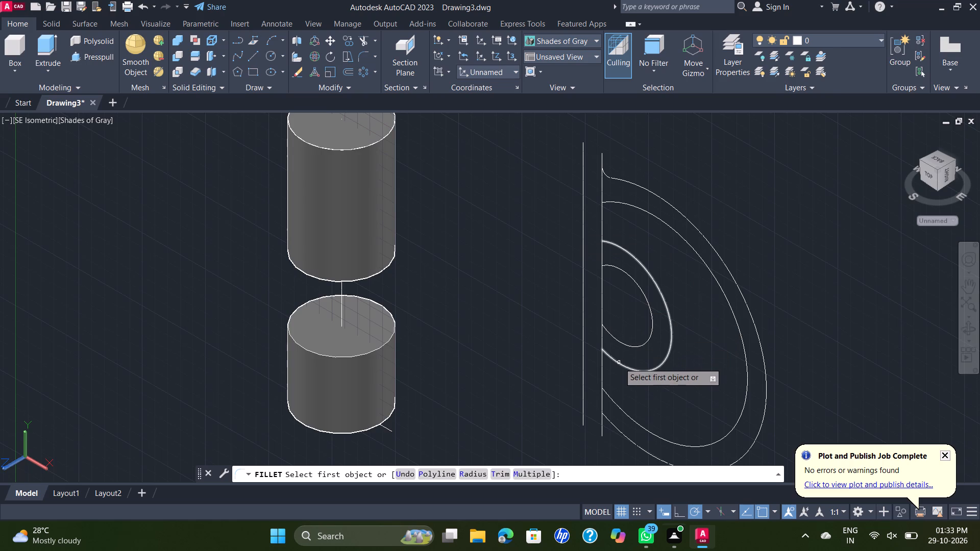
{"action": "left_click", "coordinate": [619, 363]}
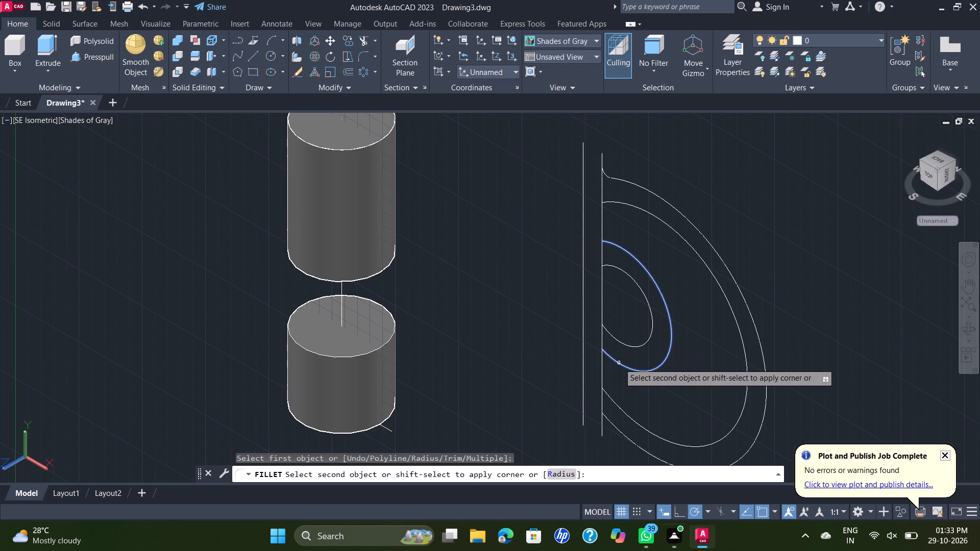
{"action": "left_click", "coordinate": [601, 358]}
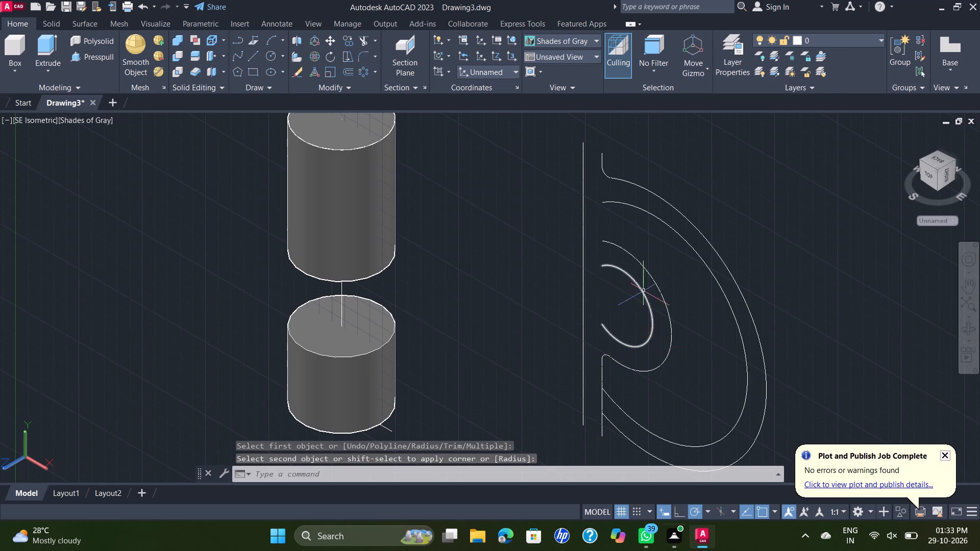
Extend the profile's vertical line up from the lower fillet, past the smallest arc, to the second-smallest arc's upper end.
{"action": "left_click", "coordinate": [375, 39]}
{"action": "left_click", "coordinate": [390, 81]}
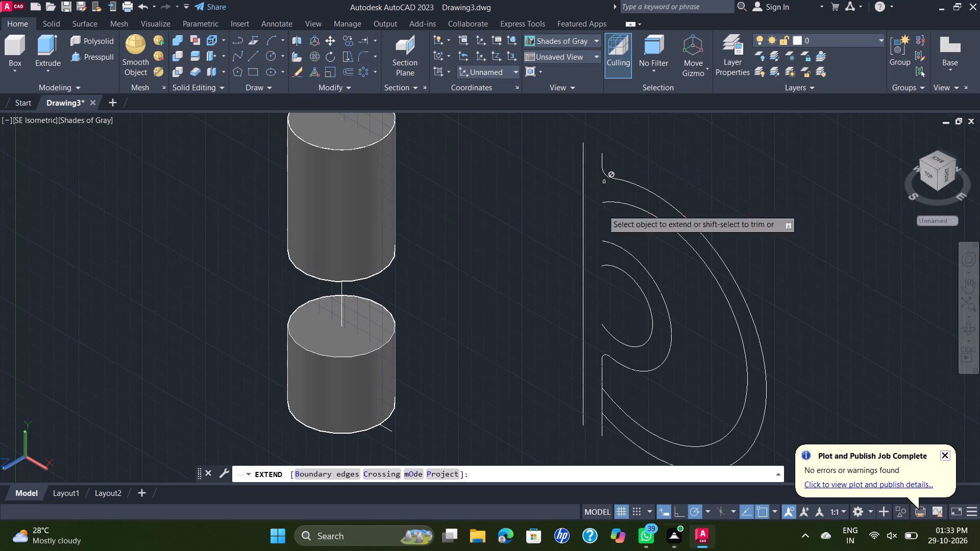
{"action": "scroll", "coordinate": [602, 371], "scroll_direction": "up", "scroll_amount": 2}
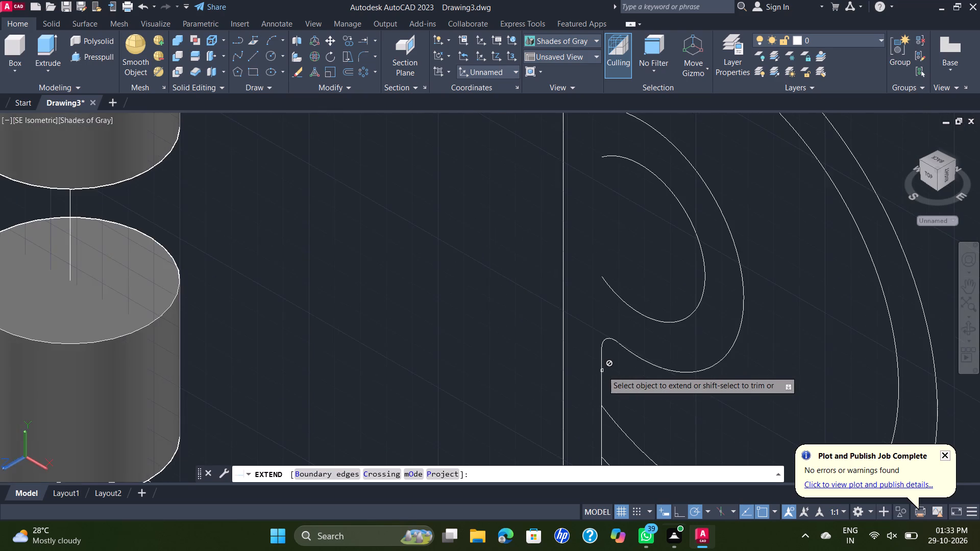
{"action": "scroll", "coordinate": [602, 371], "scroll_direction": "up", "scroll_amount": 3}
{"action": "left_click", "coordinate": [602, 371]}
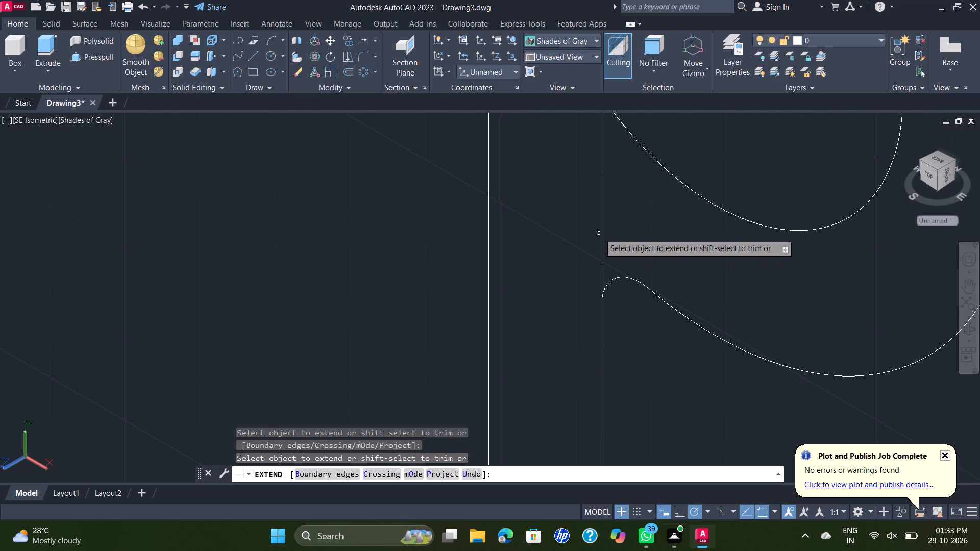
{"action": "left_click", "coordinate": [602, 232]}
{"action": "scroll", "coordinate": [602, 232], "scroll_direction": "down", "scroll_amount": 4}
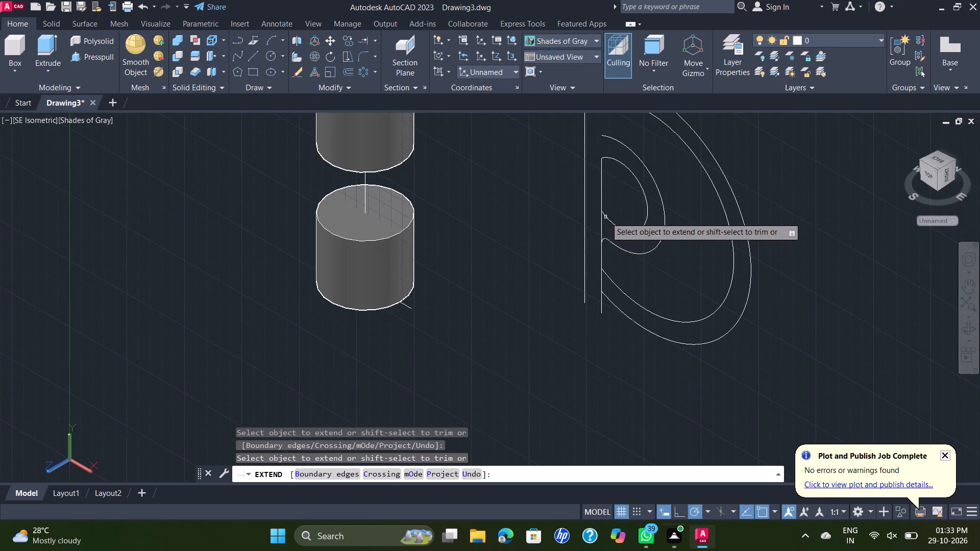
{"action": "scroll", "coordinate": [601, 198], "scroll_direction": "up", "scroll_amount": 2}
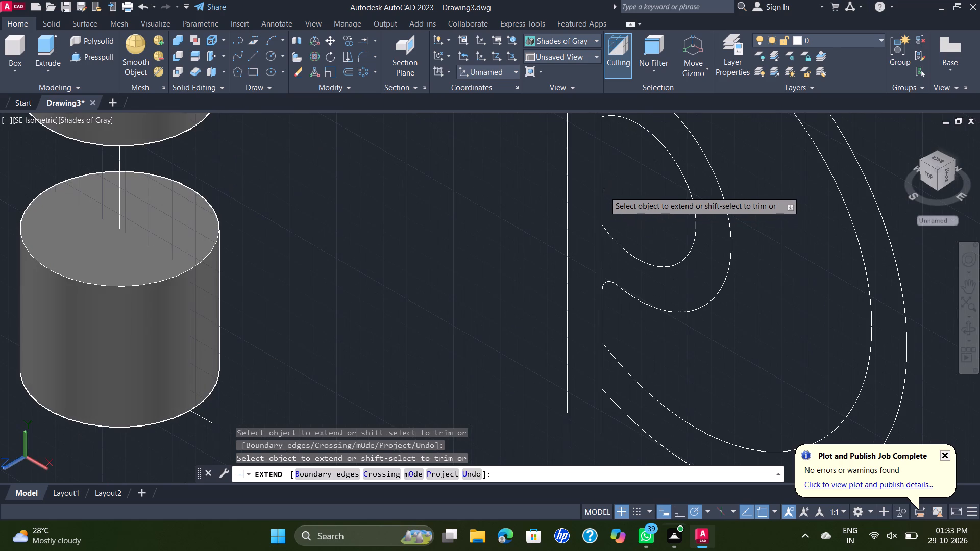
{"action": "scroll", "coordinate": [604, 191], "scroll_direction": "up", "scroll_amount": 2}
{"action": "left_click", "coordinate": [599, 191]}
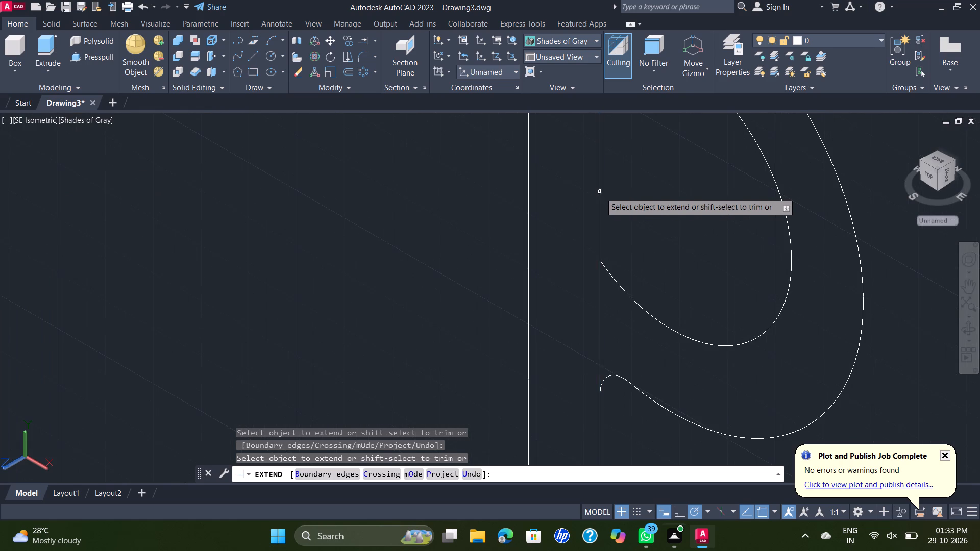
Extend the same vertical line further up to the upper end of the second-largest arc.
{"action": "scroll", "coordinate": [607, 192], "scroll_direction": "down", "scroll_amount": 5}
{"action": "middle_click_drag", "start_coordinate": [610, 194], "coordinate": [614, 237]}
{"action": "scroll", "coordinate": [614, 237], "scroll_direction": "up", "scroll_amount": 1}
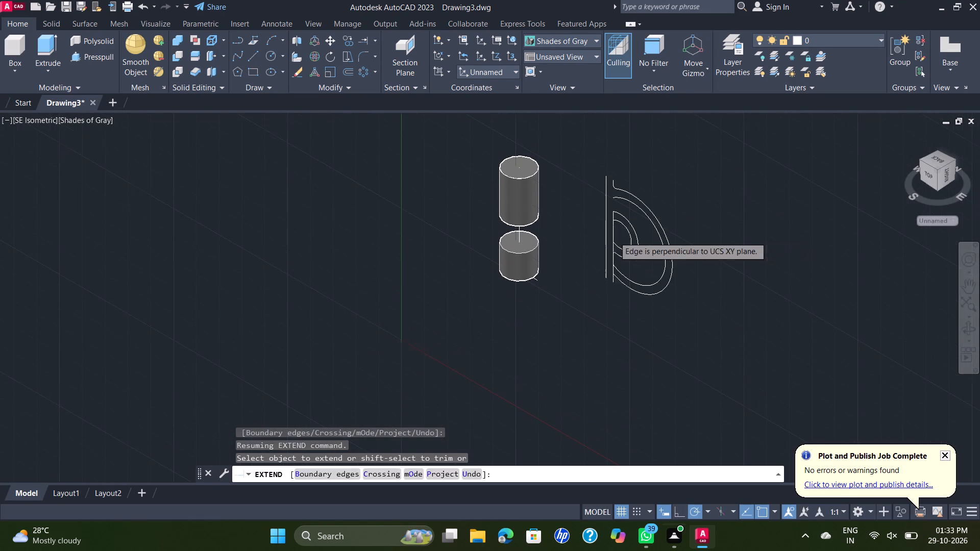
{"action": "scroll", "coordinate": [614, 237], "scroll_direction": "up", "scroll_amount": 2}
{"action": "scroll", "coordinate": [612, 183], "scroll_direction": "up", "scroll_amount": 3}
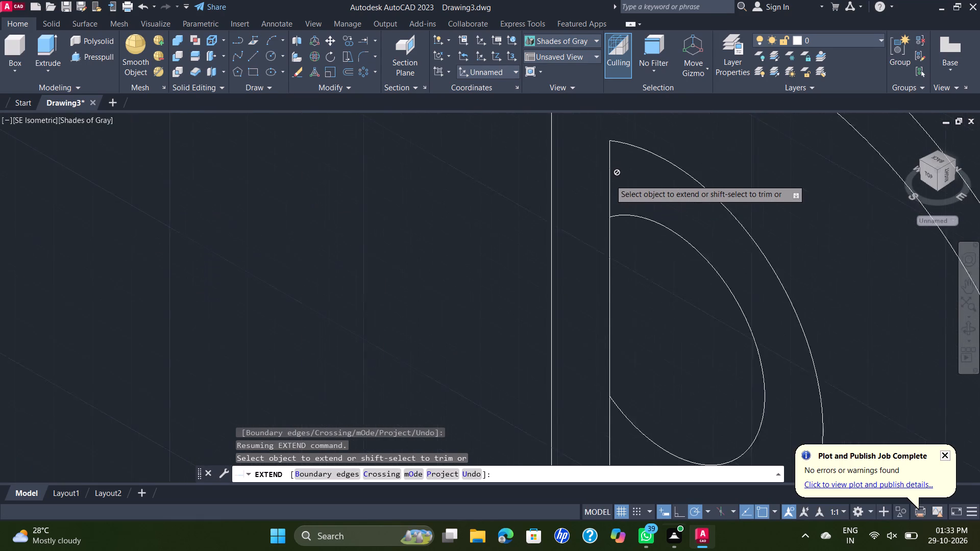
{"action": "scroll", "coordinate": [610, 180], "scroll_direction": "up", "scroll_amount": 4}
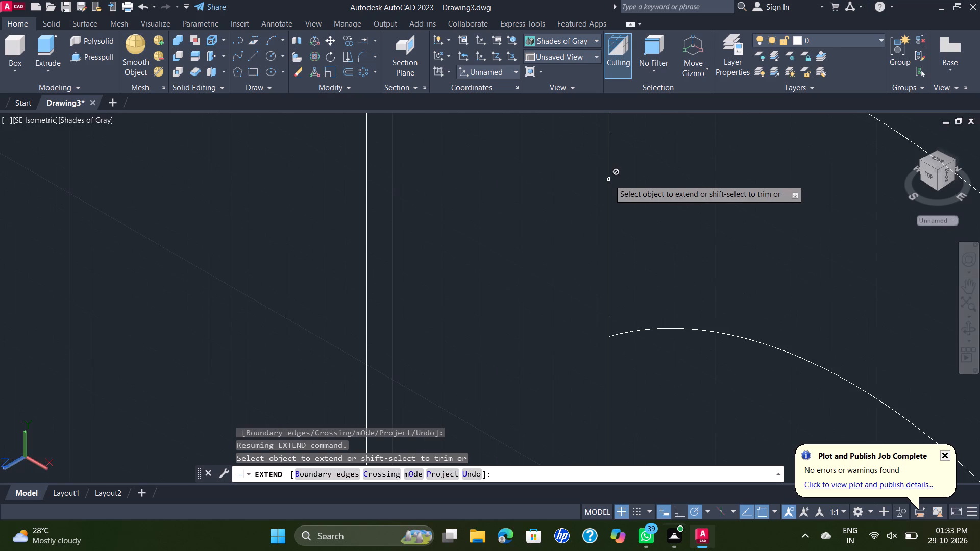
{"action": "scroll", "coordinate": [609, 180], "scroll_direction": "down", "scroll_amount": 4}
{"action": "left_click", "coordinate": [609, 179]}
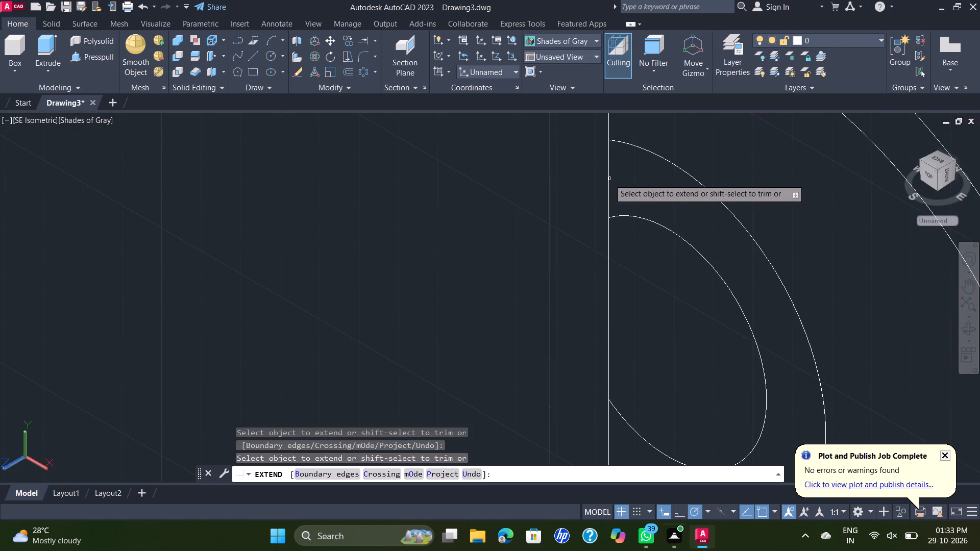
{"action": "scroll", "coordinate": [609, 179], "scroll_direction": "down", "scroll_amount": 3}
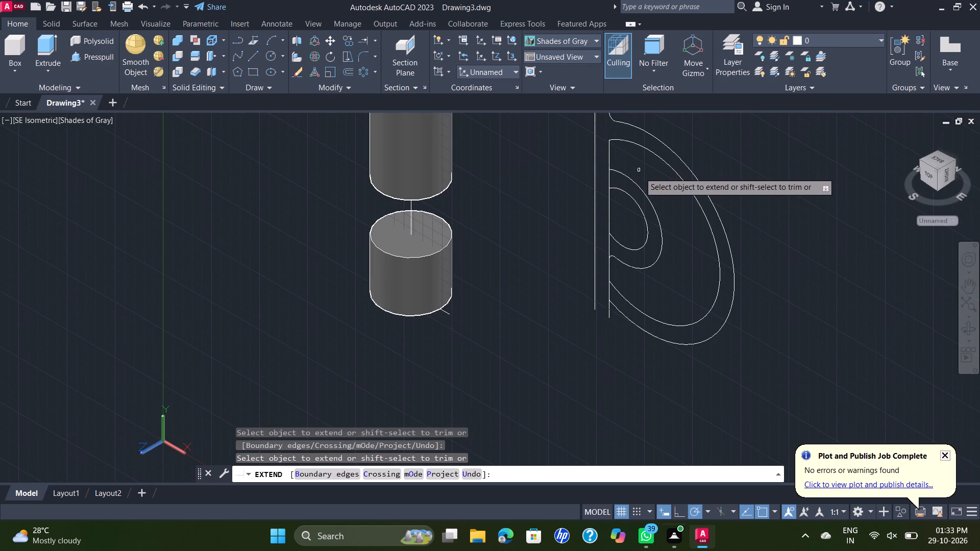
{"action": "key", "text": "Escape"}
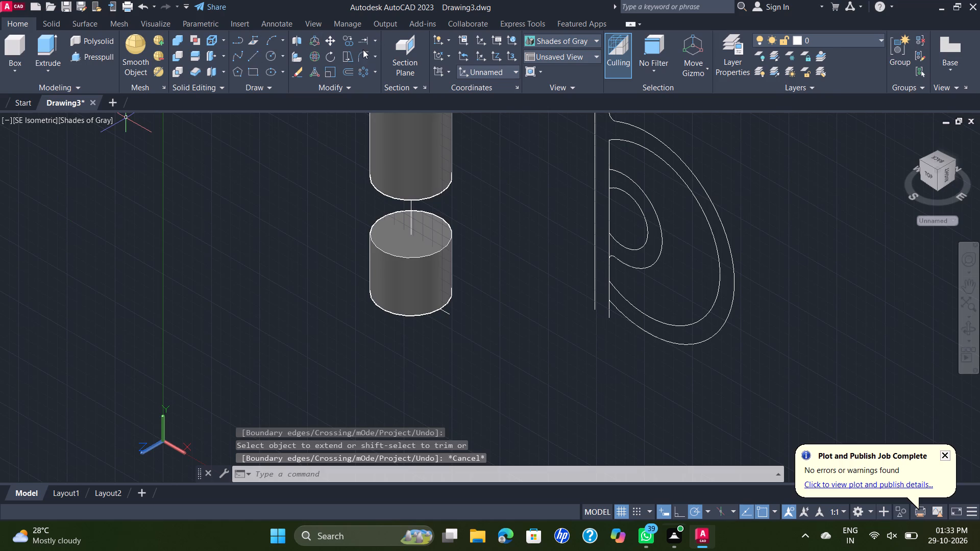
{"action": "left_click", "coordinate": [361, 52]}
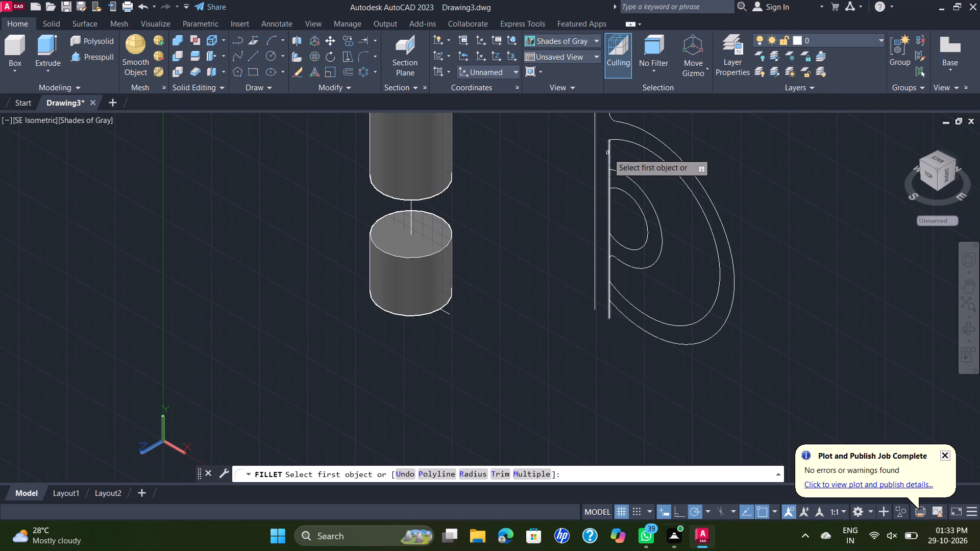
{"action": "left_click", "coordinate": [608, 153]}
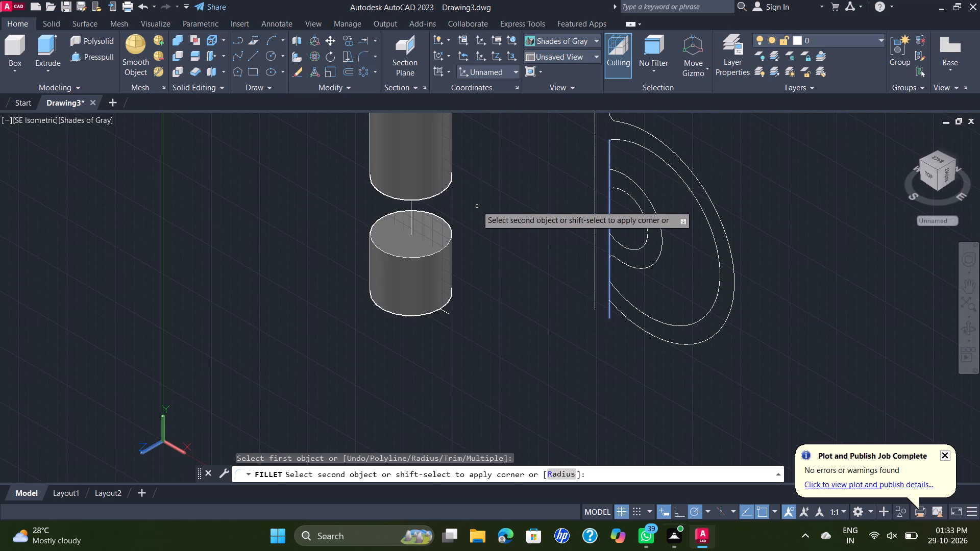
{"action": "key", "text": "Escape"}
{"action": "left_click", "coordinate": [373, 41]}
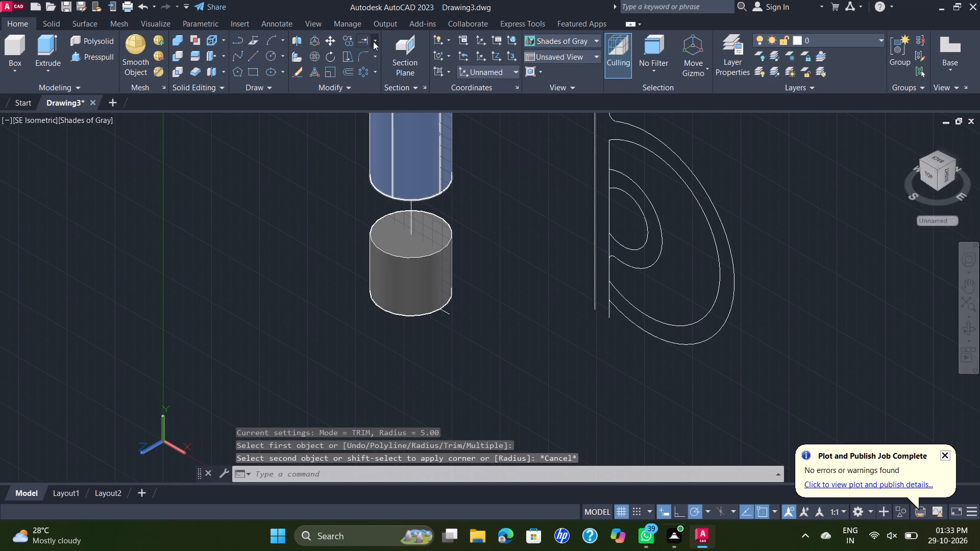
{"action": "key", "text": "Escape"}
Fillet the upper end of the second-largest arc to the vertical line with the 5-unit radius.
{"action": "left_click", "coordinate": [365, 57]}
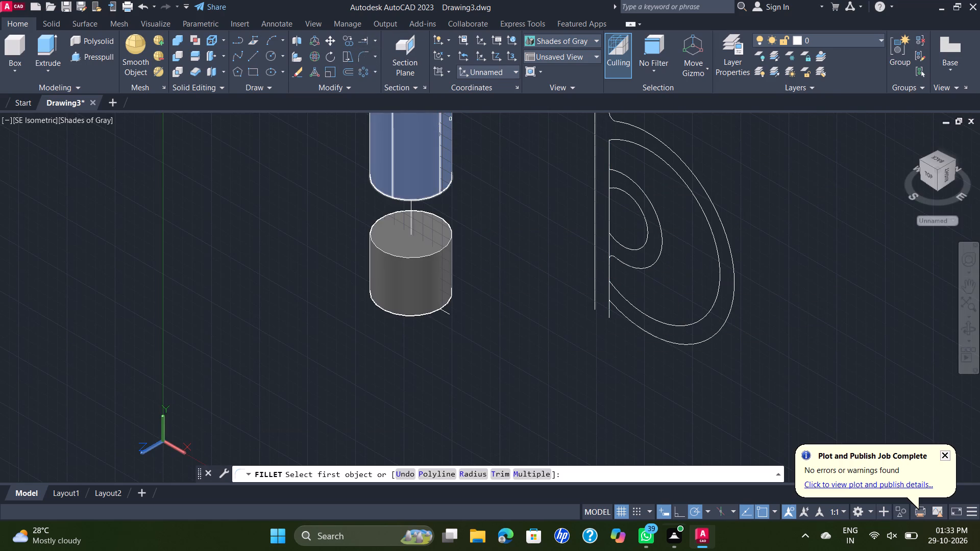
{"action": "left_click", "coordinate": [614, 152]}
{"action": "left_click", "coordinate": [608, 148]}
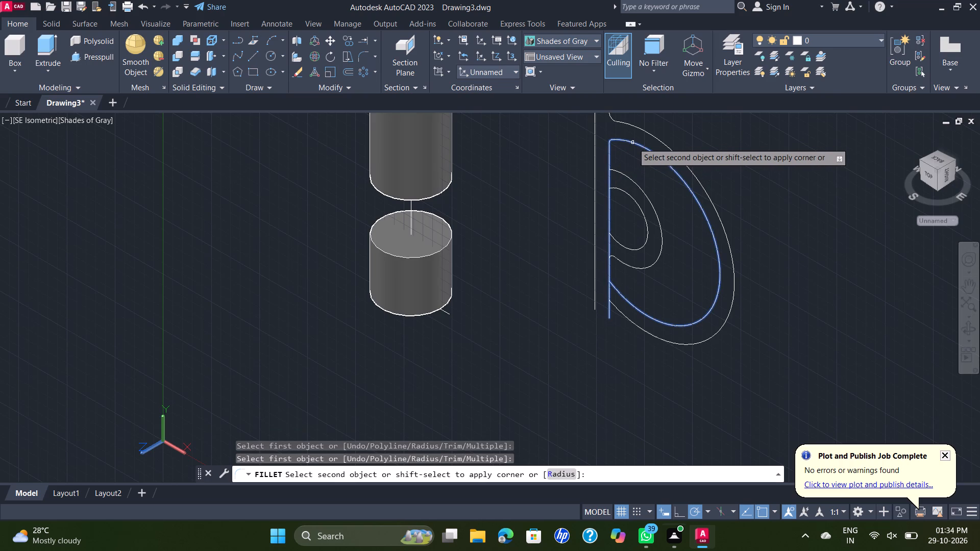
{"action": "left_click", "coordinate": [633, 143]}
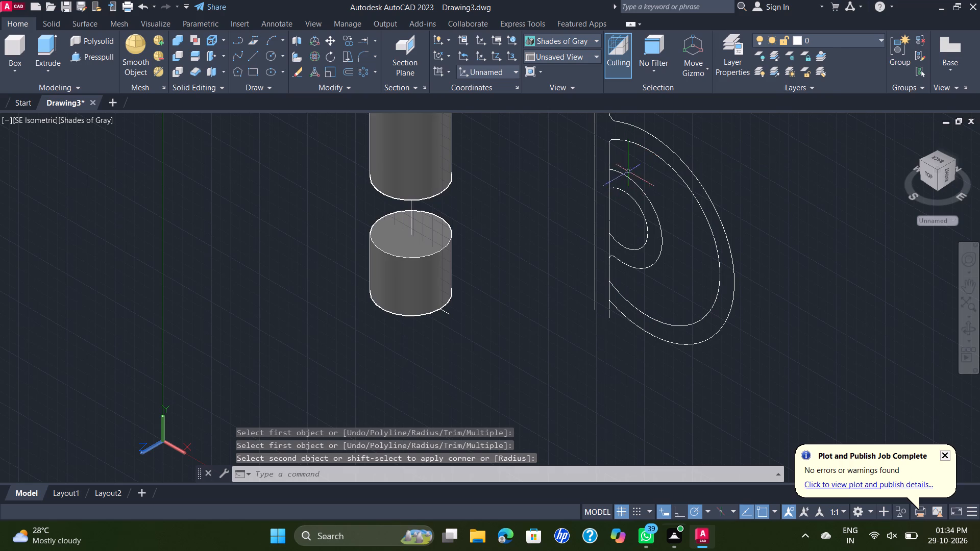
{"action": "key", "text": "v"}
{"action": "key", "text": "Escape"}
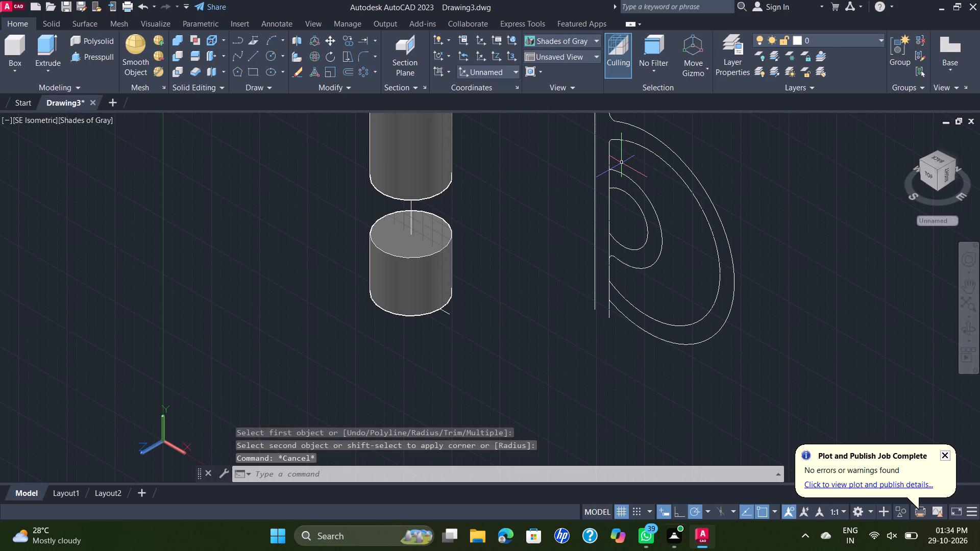
Fillet the upper end of the second-smallest arc to the vertical line above it with the 5-unit radius.
{"action": "key", "text": "space"}
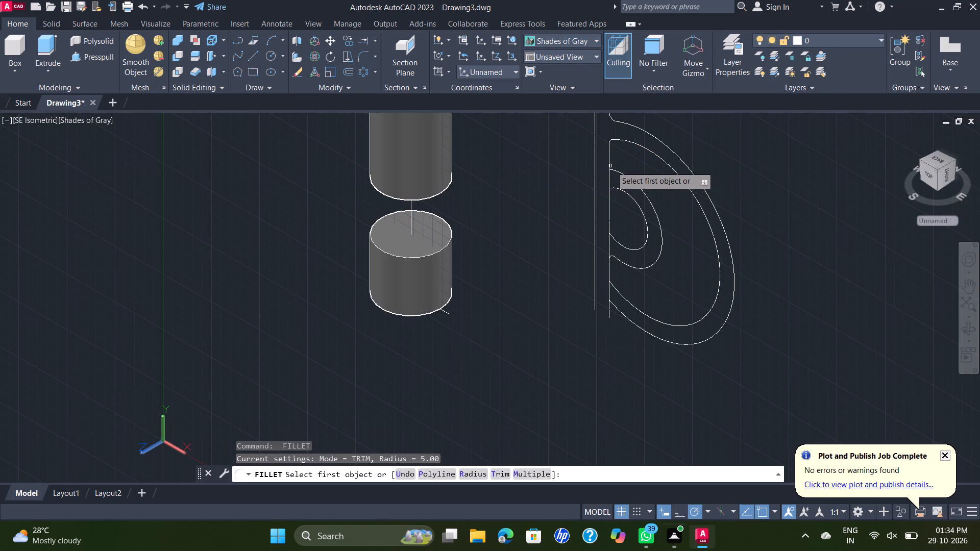
{"action": "scroll", "coordinate": [611, 166], "scroll_direction": "up", "scroll_amount": 2}
{"action": "left_click", "coordinate": [608, 164]}
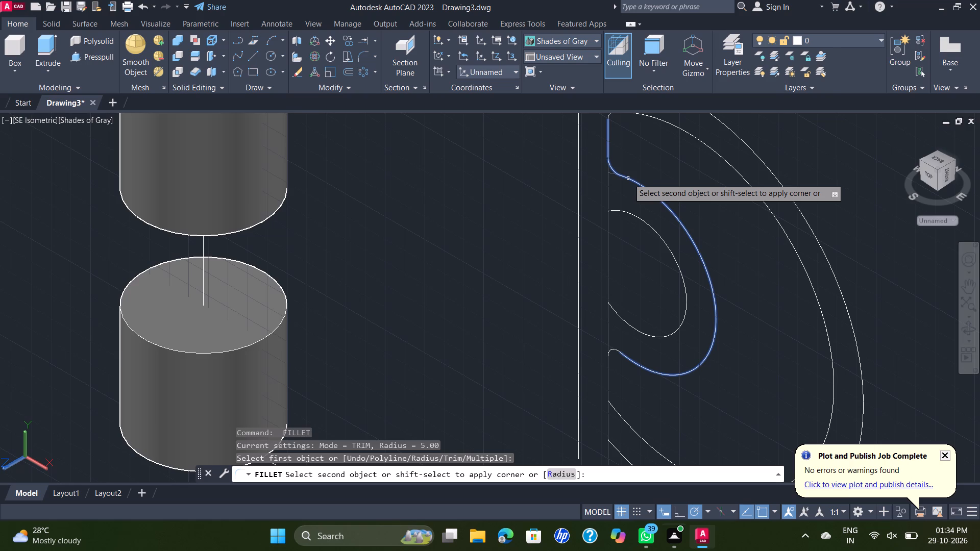
{"action": "left_click", "coordinate": [628, 179]}
{"action": "scroll", "coordinate": [649, 170], "scroll_direction": "down", "scroll_amount": 2}
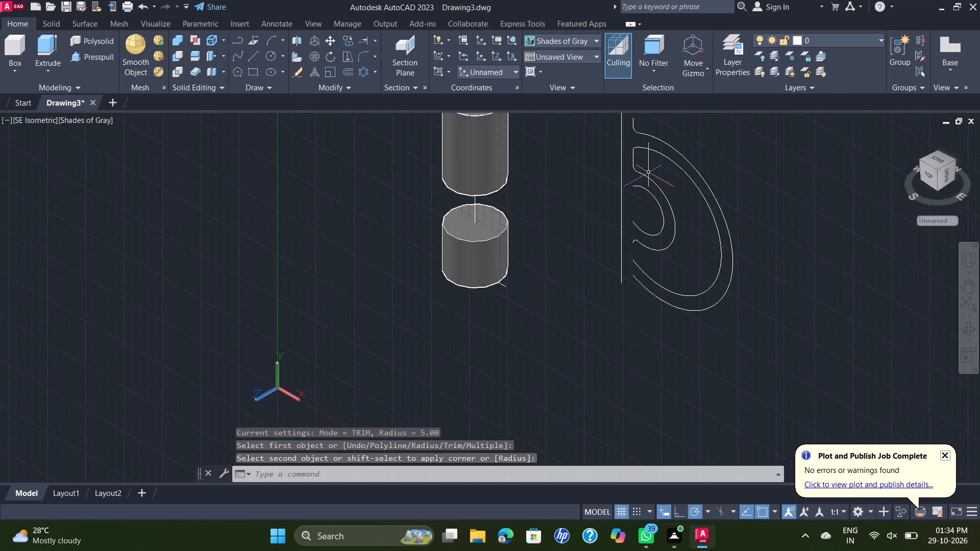
{"action": "scroll", "coordinate": [649, 177], "scroll_direction": "up", "scroll_amount": 1}
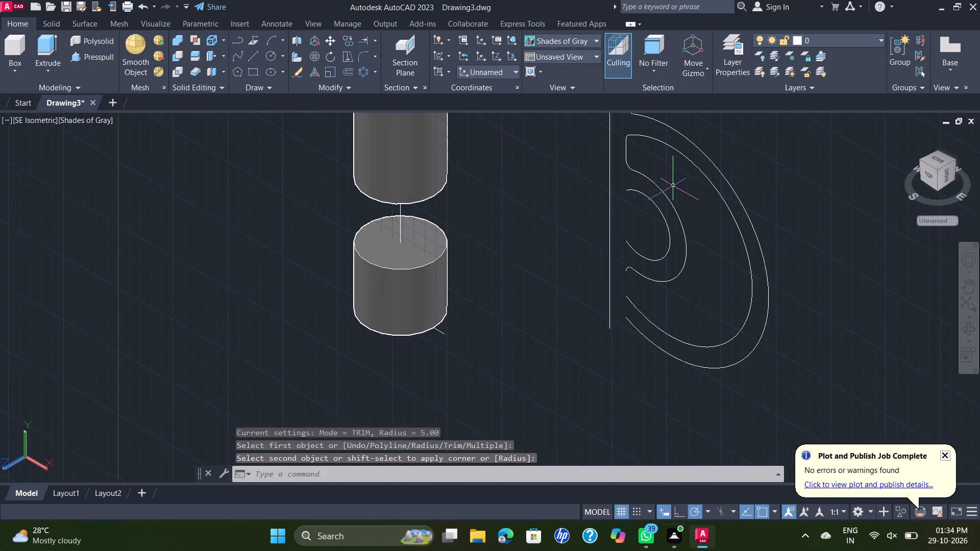
{"action": "key", "text": "space"}
{"action": "key", "text": "Escape"}
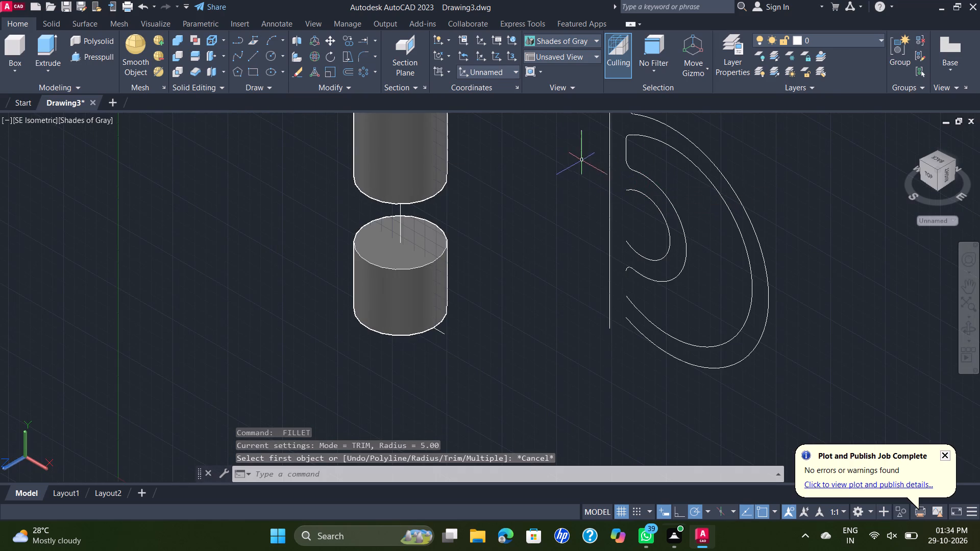
Extend the shortened vertical line down from the upper fillets, past the smallest arc, to the second-smallest arc's lower fillet.
{"action": "left_click", "coordinate": [364, 38]}
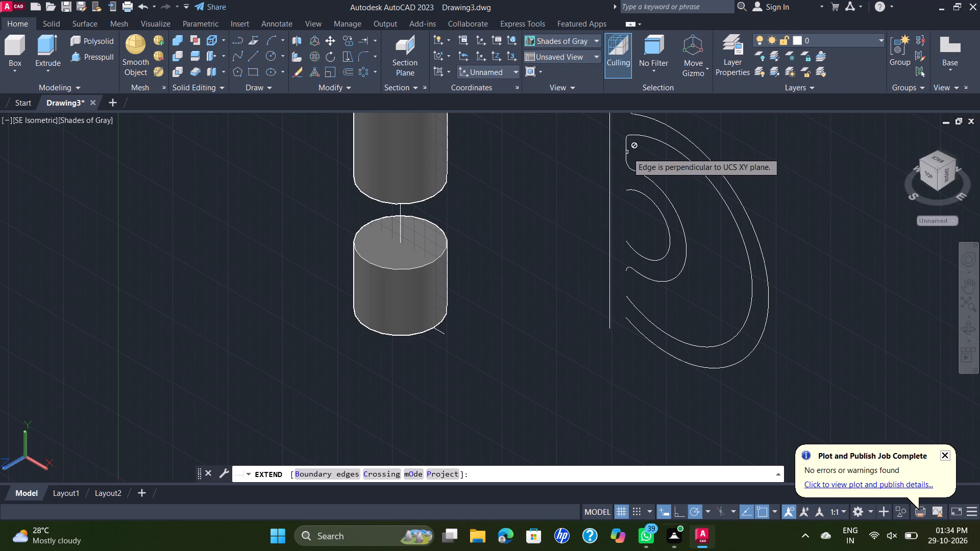
{"action": "scroll", "coordinate": [623, 152], "scroll_direction": "up", "scroll_amount": 4}
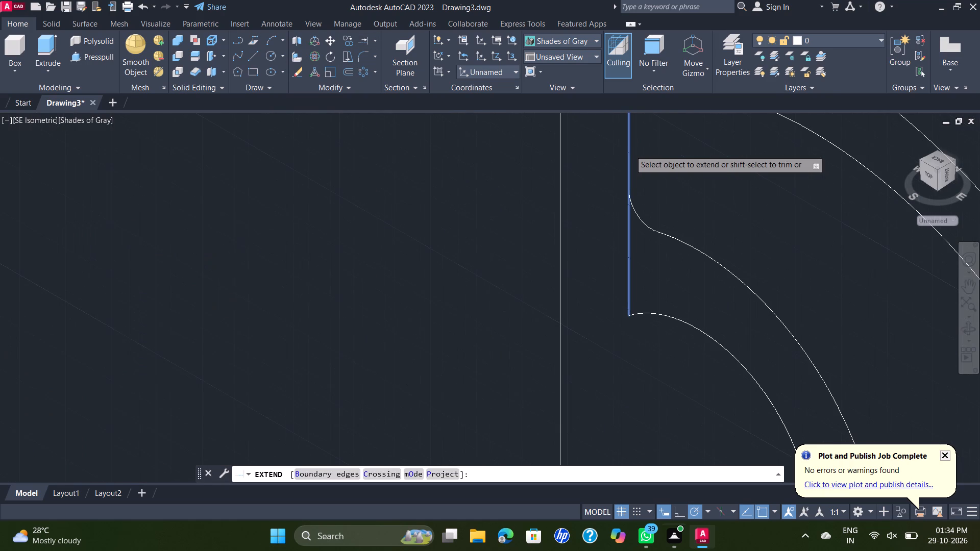
{"action": "left_click", "coordinate": [630, 150]}
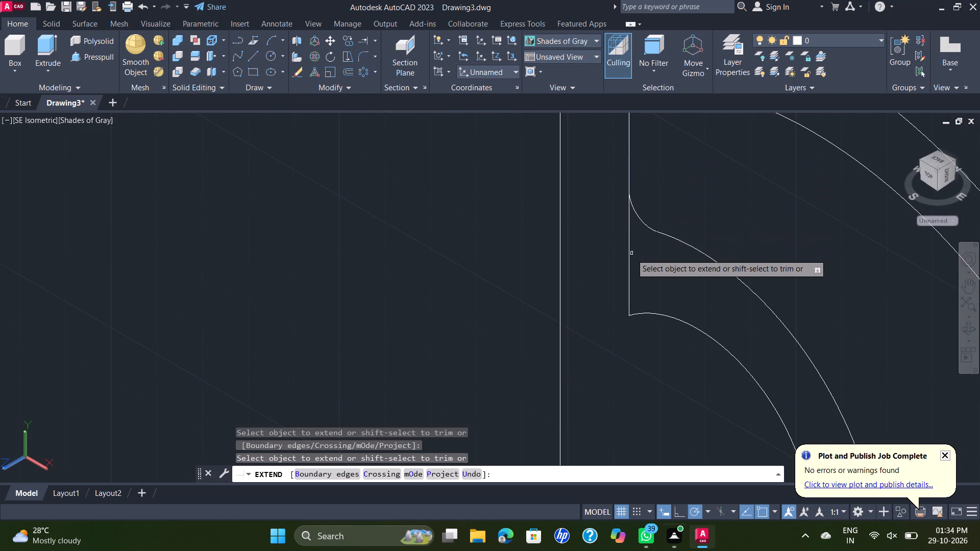
{"action": "left_click", "coordinate": [628, 261]}
{"action": "scroll", "coordinate": [628, 261], "scroll_direction": "down", "scroll_amount": 2}
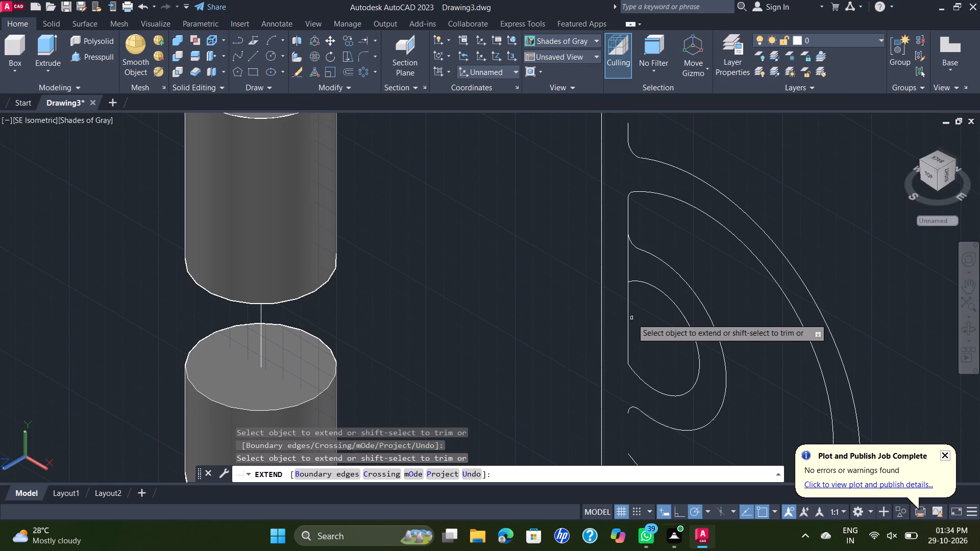
{"action": "scroll", "coordinate": [624, 328], "scroll_direction": "up", "scroll_amount": 2}
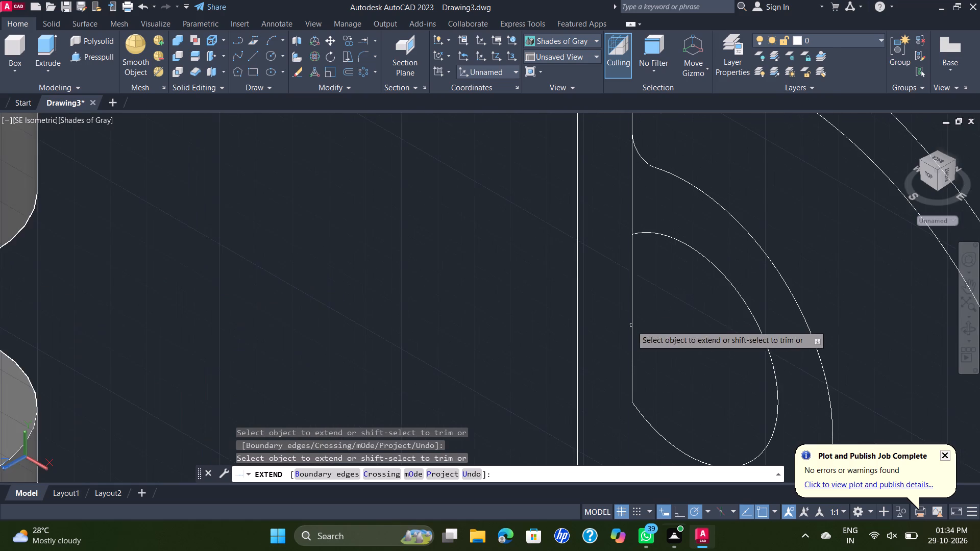
{"action": "middle_click_drag", "start_coordinate": [634, 325], "coordinate": [605, 220]}
{"action": "scroll", "coordinate": [605, 219], "scroll_direction": "up", "scroll_amount": 1}
{"action": "left_click", "coordinate": [605, 219]}
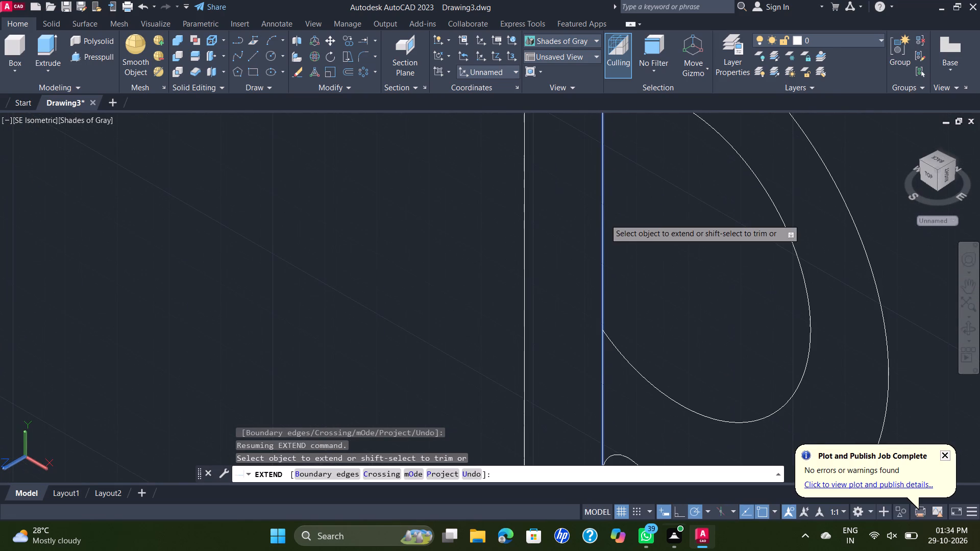
{"action": "key", "text": "Escape"}
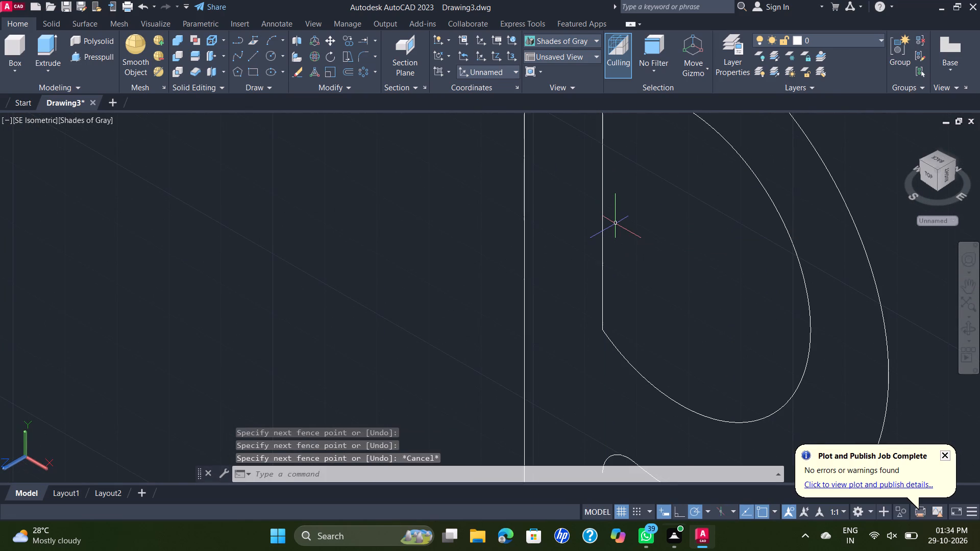
{"action": "key", "text": "space"}
{"action": "left_click", "coordinate": [604, 224]}
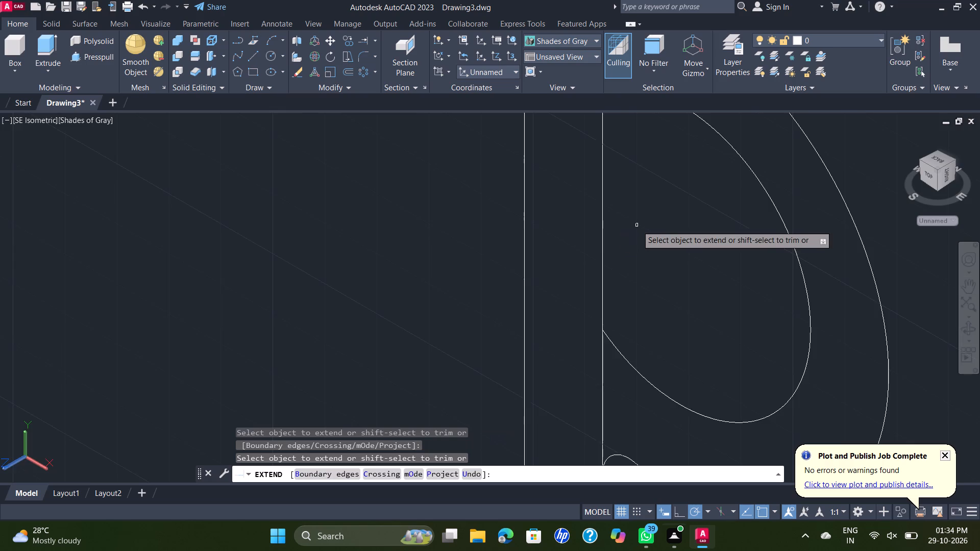
Extend the vertical line further down to the lower end of the second-largest arc.
{"action": "scroll", "coordinate": [637, 226], "scroll_direction": "down", "scroll_amount": 3}
{"action": "scroll", "coordinate": [630, 272], "scroll_direction": "up", "scroll_amount": 1}
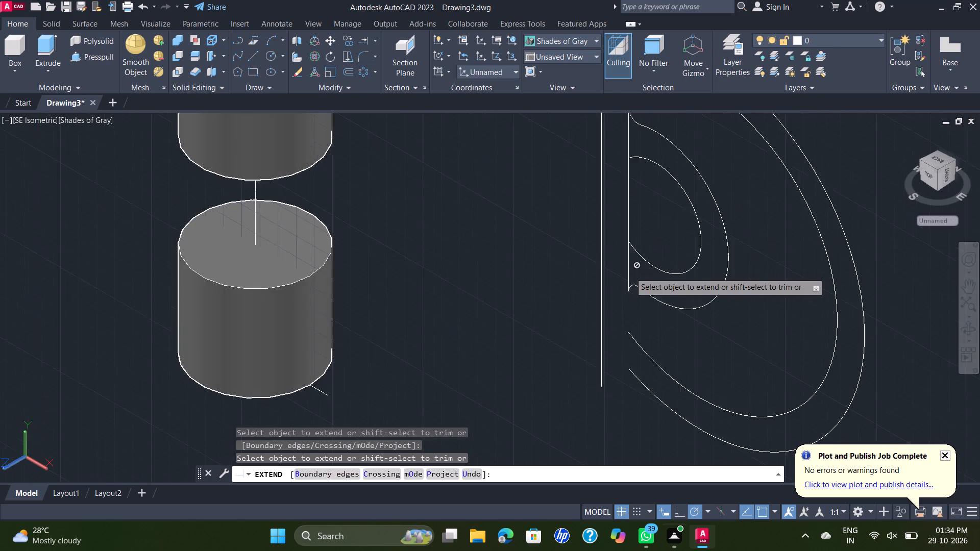
{"action": "scroll", "coordinate": [630, 272], "scroll_direction": "up", "scroll_amount": 3}
{"action": "left_click", "coordinate": [628, 271]}
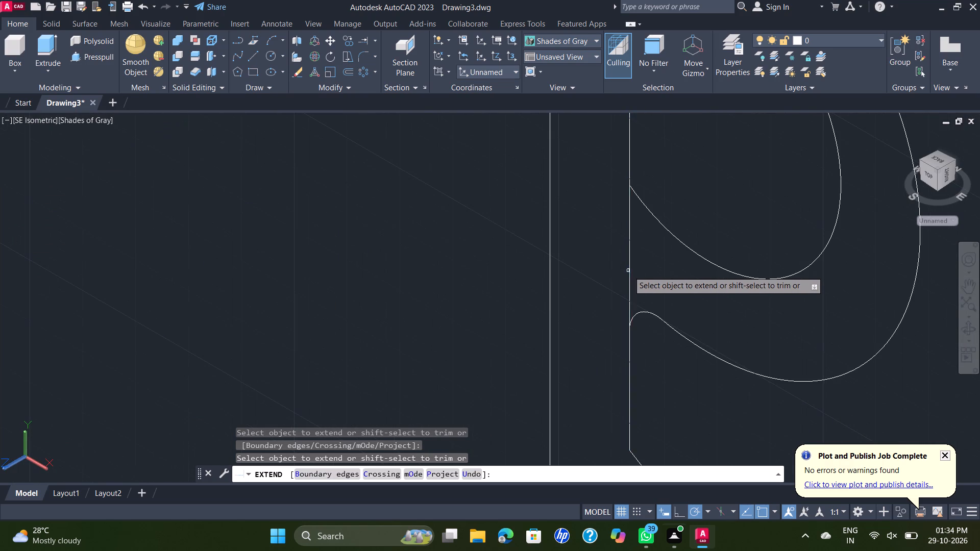
{"action": "scroll", "coordinate": [638, 271], "scroll_direction": "down", "scroll_amount": 3}
{"action": "scroll", "coordinate": [637, 307], "scroll_direction": "up", "scroll_amount": 2}
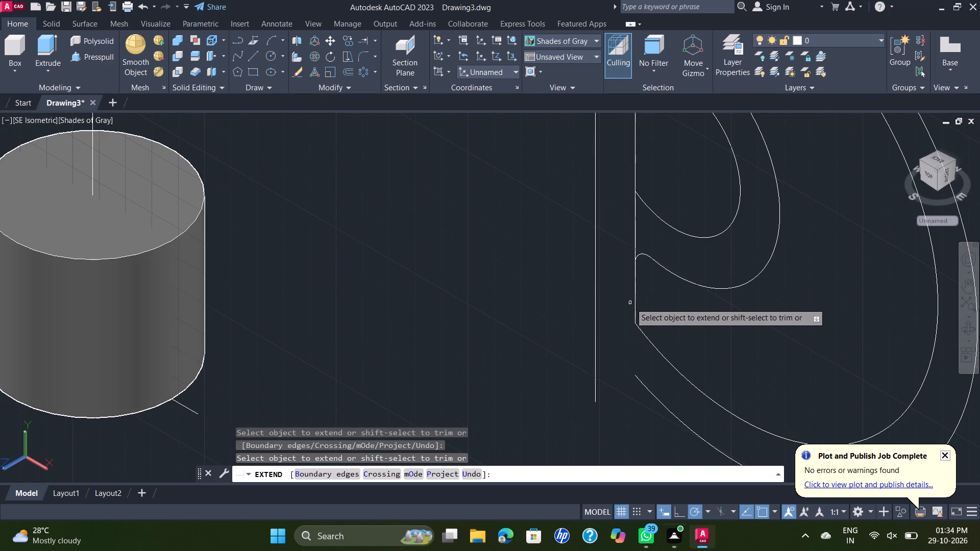
Extend the inner vertical line down from the second-largest arc's lower end to the lower end of the largest arc.
{"action": "scroll", "coordinate": [636, 304], "scroll_direction": "up", "scroll_amount": 6}
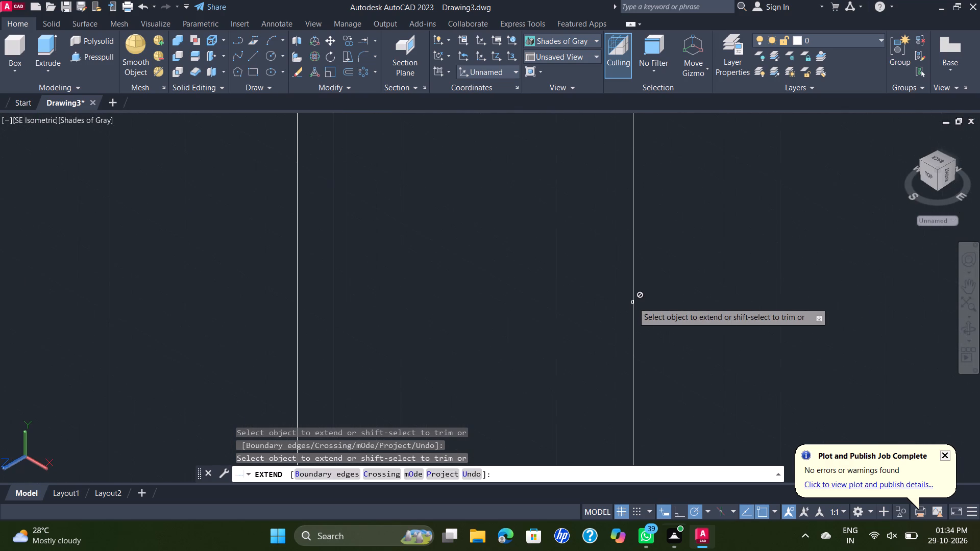
{"action": "scroll", "coordinate": [633, 303], "scroll_direction": "up", "scroll_amount": 1}
{"action": "scroll", "coordinate": [632, 303], "scroll_direction": "down", "scroll_amount": 2}
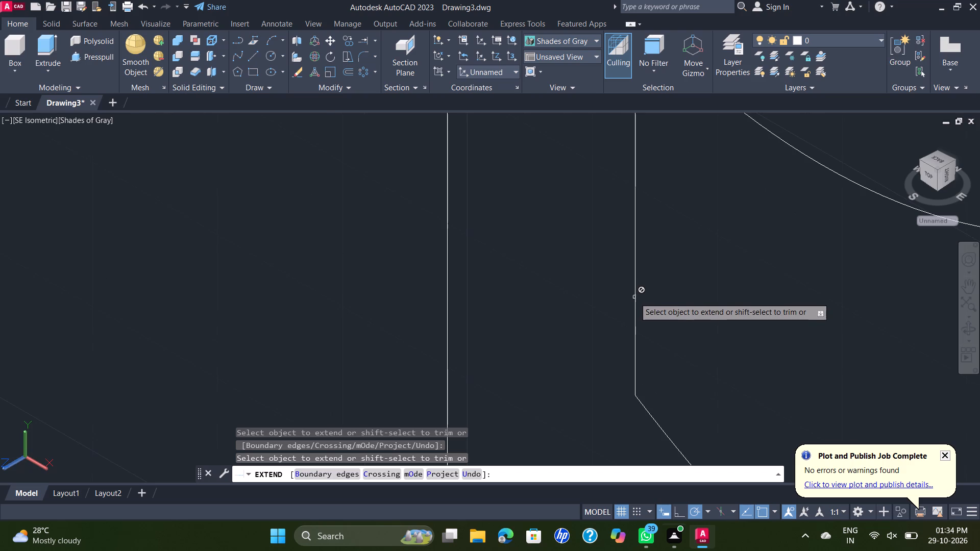
{"action": "scroll", "coordinate": [634, 297], "scroll_direction": "up", "scroll_amount": 6}
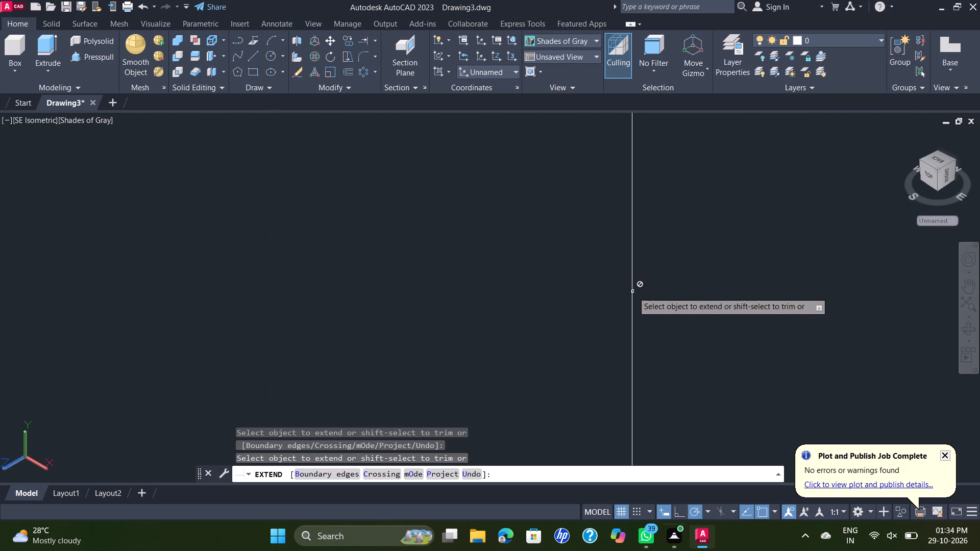
{"action": "scroll", "coordinate": [632, 290], "scroll_direction": "down", "scroll_amount": 7}
{"action": "left_click", "coordinate": [631, 288]}
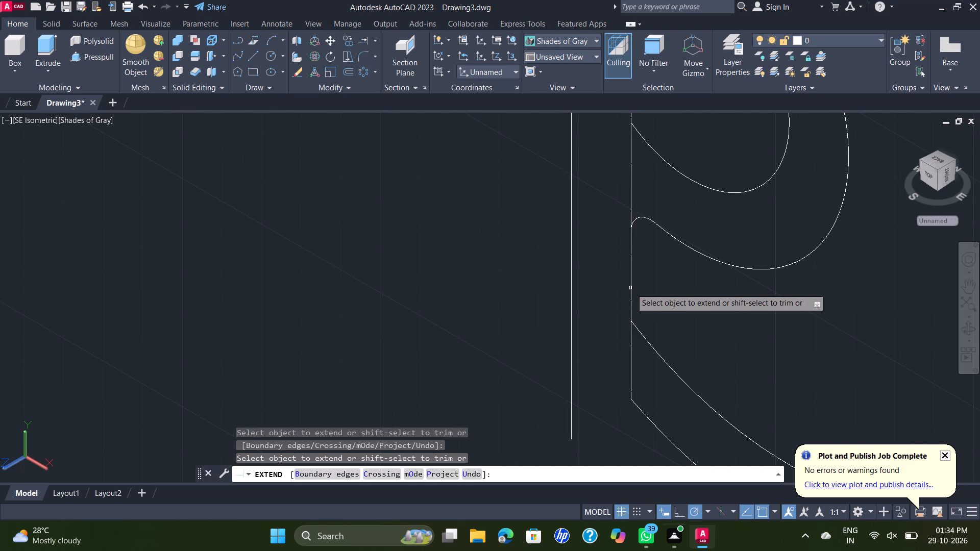
{"action": "scroll", "coordinate": [655, 283], "scroll_direction": "down", "scroll_amount": 2}
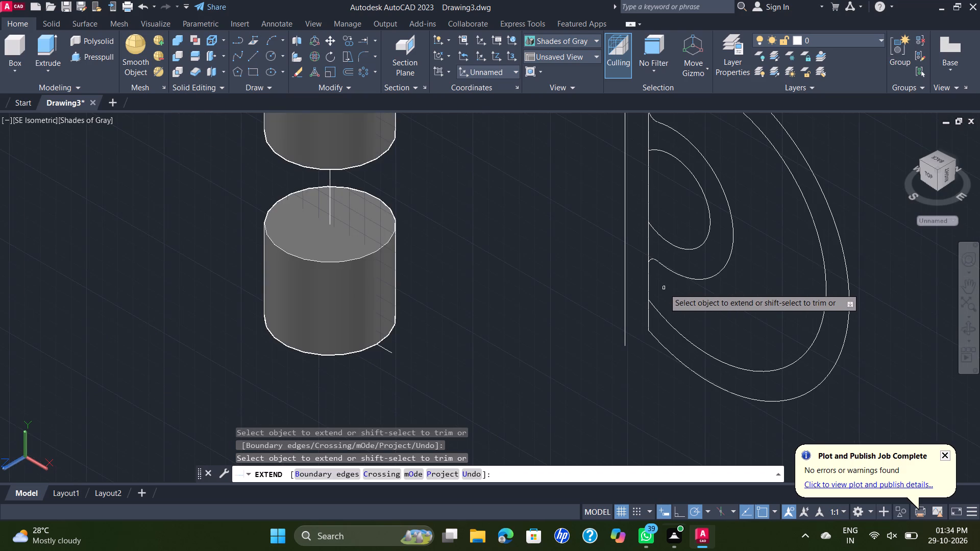
{"action": "middle_click_drag", "start_coordinate": [664, 288], "coordinate": [650, 291]}
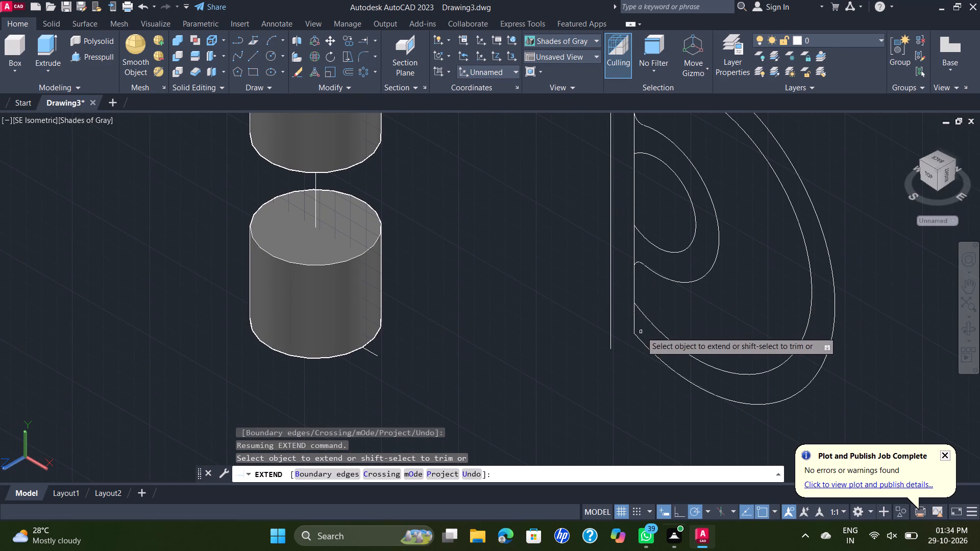
{"action": "middle_click_drag", "start_coordinate": [672, 299], "coordinate": [603, 335]}
{"action": "scroll", "coordinate": [619, 316], "scroll_direction": "down", "scroll_amount": 1}
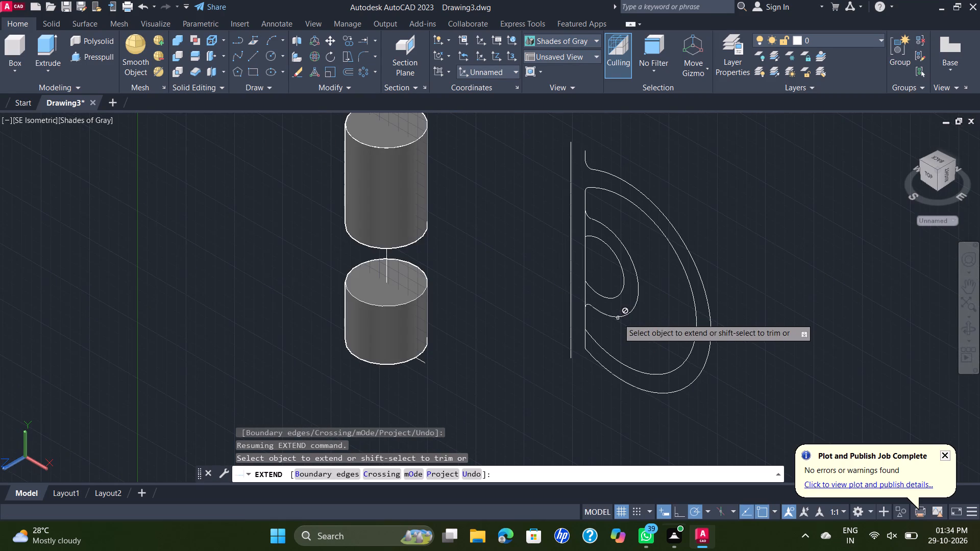
{"action": "key", "text": "Escape"}
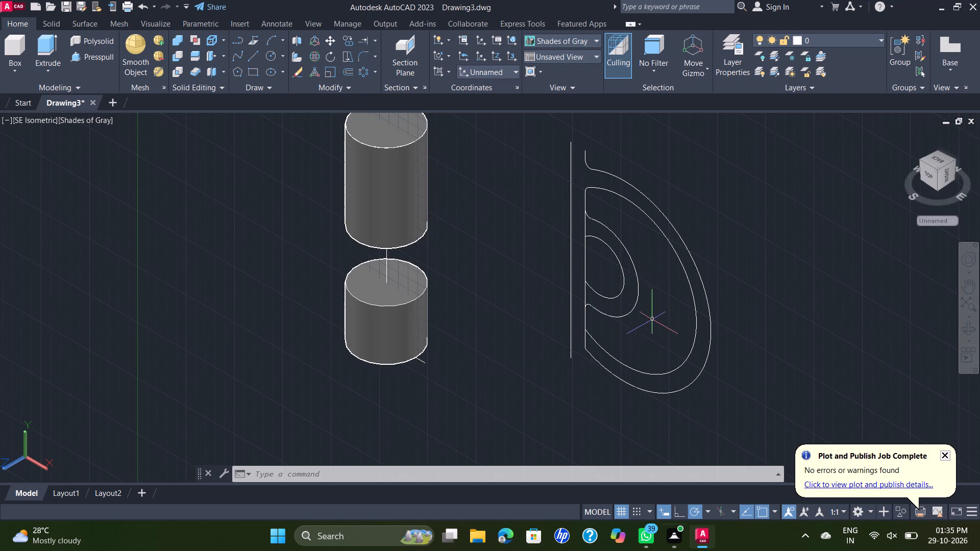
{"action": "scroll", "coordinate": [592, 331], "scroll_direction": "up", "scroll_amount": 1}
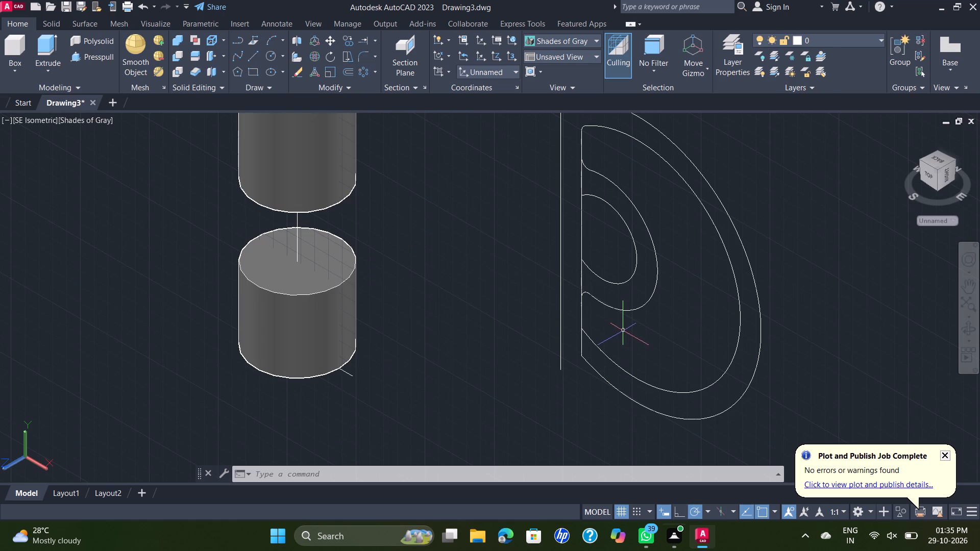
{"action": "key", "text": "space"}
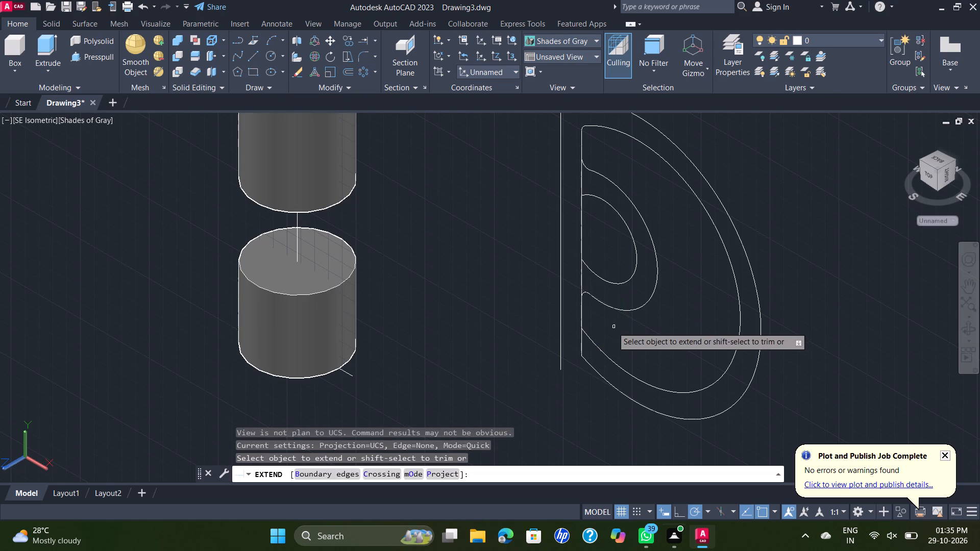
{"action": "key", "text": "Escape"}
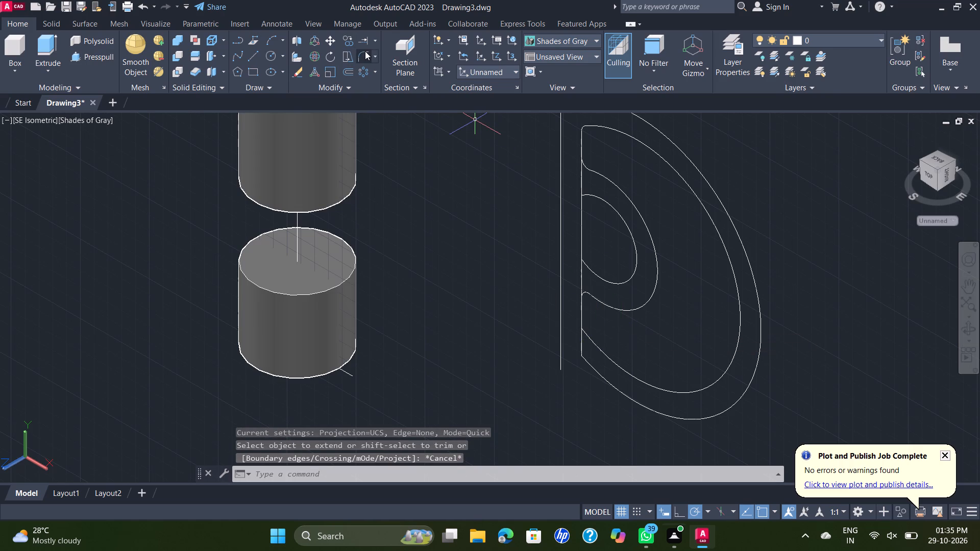
Fillet the lower end of the second-largest arc to the inner vertical line with the 5-unit radius.
{"action": "left_click", "coordinate": [365, 51]}
{"action": "scroll", "coordinate": [612, 356], "scroll_direction": "up", "scroll_amount": 2}
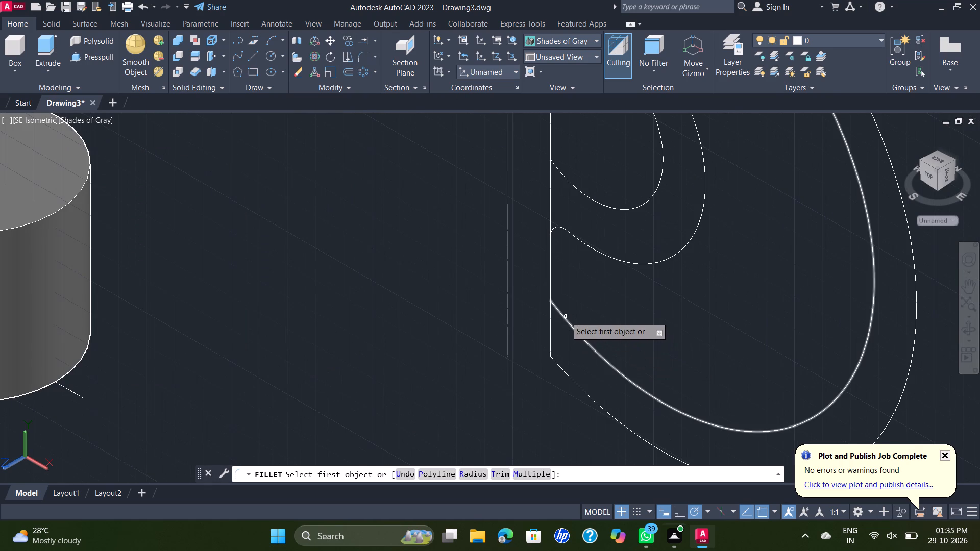
{"action": "left_click", "coordinate": [566, 317]}
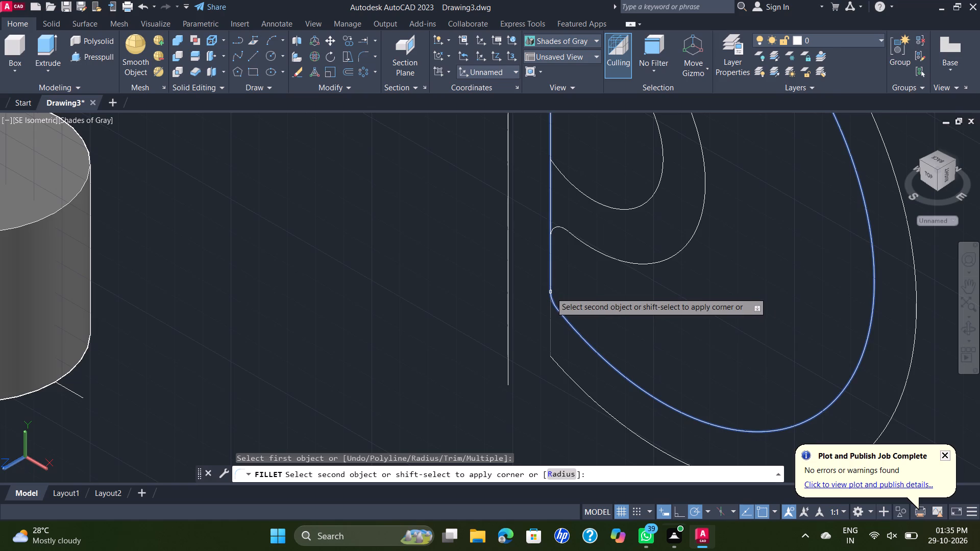
{"action": "left_click", "coordinate": [551, 292]}
{"action": "scroll", "coordinate": [631, 285], "scroll_direction": "down", "scroll_amount": 2}
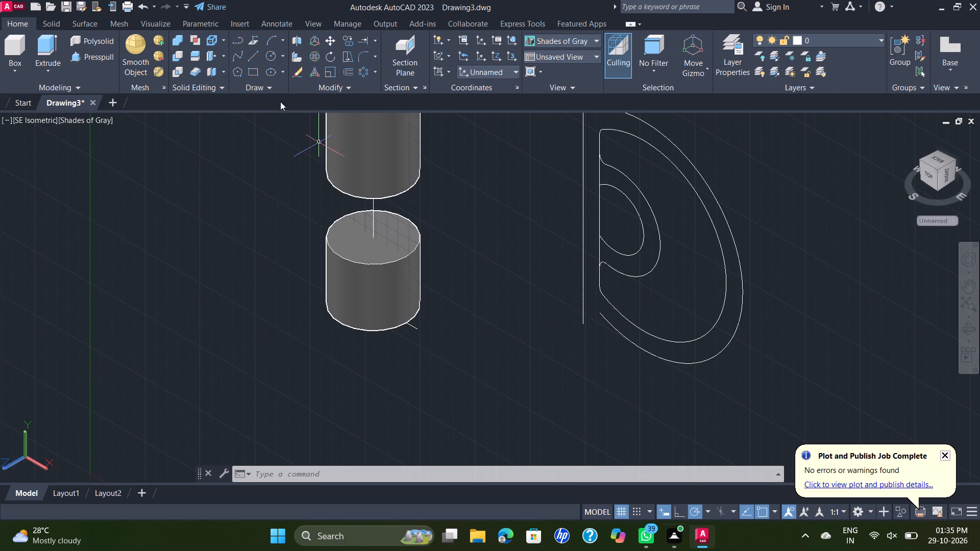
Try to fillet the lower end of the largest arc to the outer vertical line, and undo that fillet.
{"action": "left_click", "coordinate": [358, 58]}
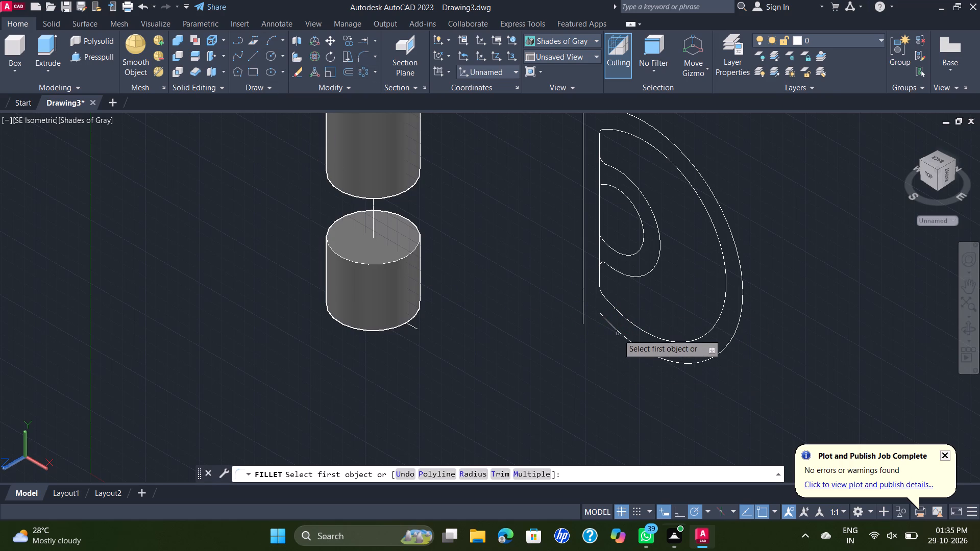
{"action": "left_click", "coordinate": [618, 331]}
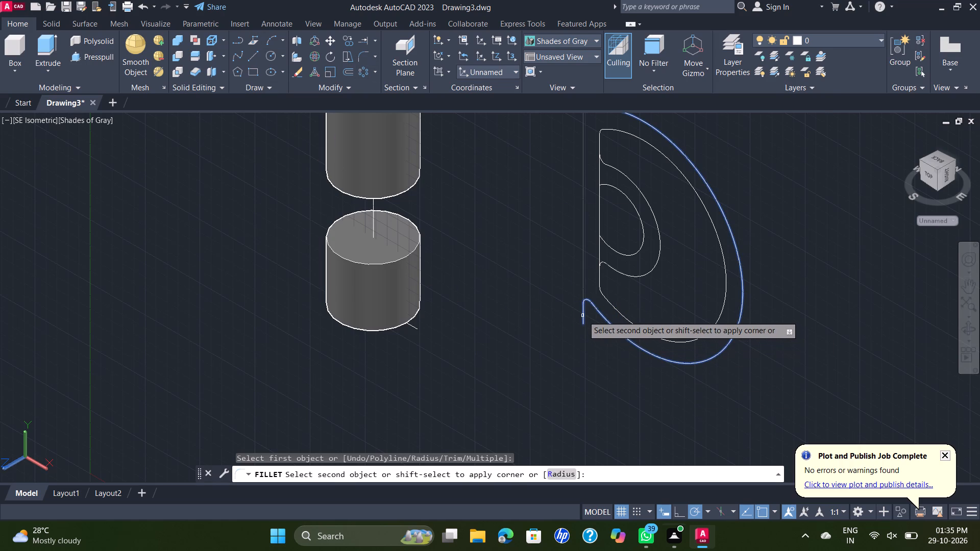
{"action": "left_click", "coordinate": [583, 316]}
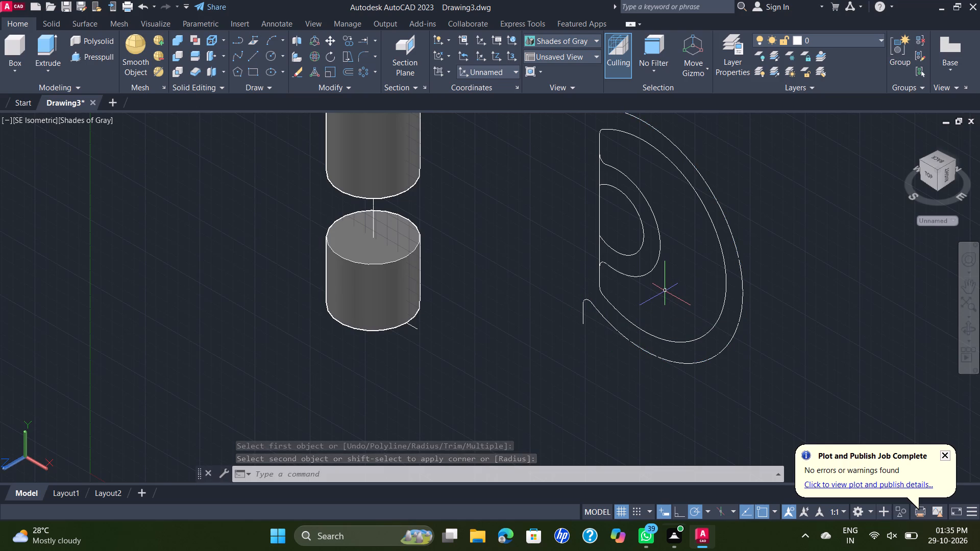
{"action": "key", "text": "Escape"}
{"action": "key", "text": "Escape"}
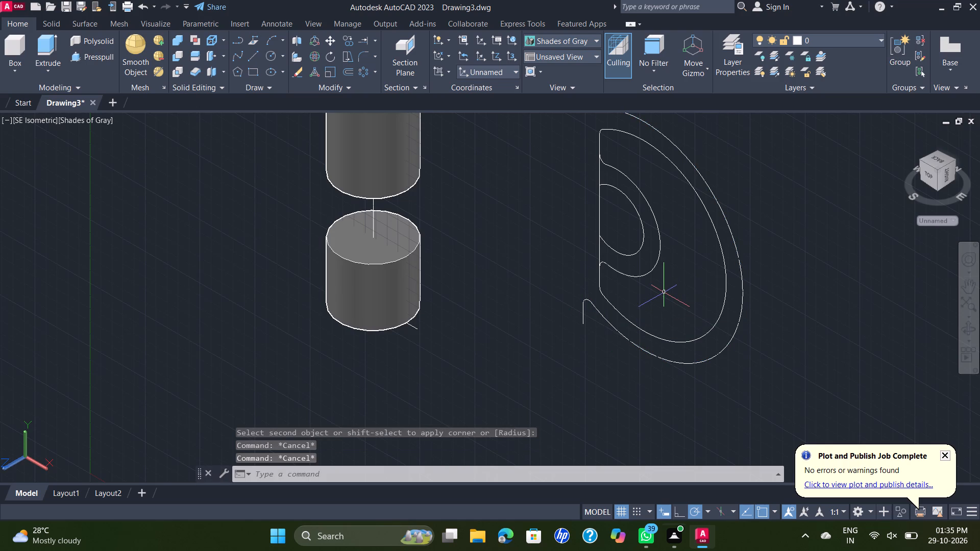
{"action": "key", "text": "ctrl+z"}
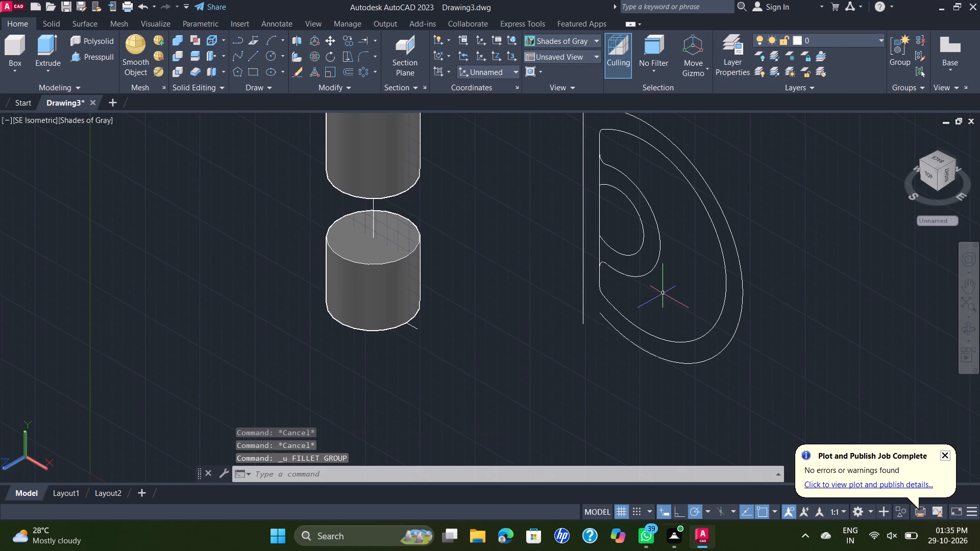
Draw a straight line from the smallest arc's upper quadrant point to the inner vertical line.
{"action": "middle_click_drag", "start_coordinate": [662, 294], "coordinate": [632, 341]}
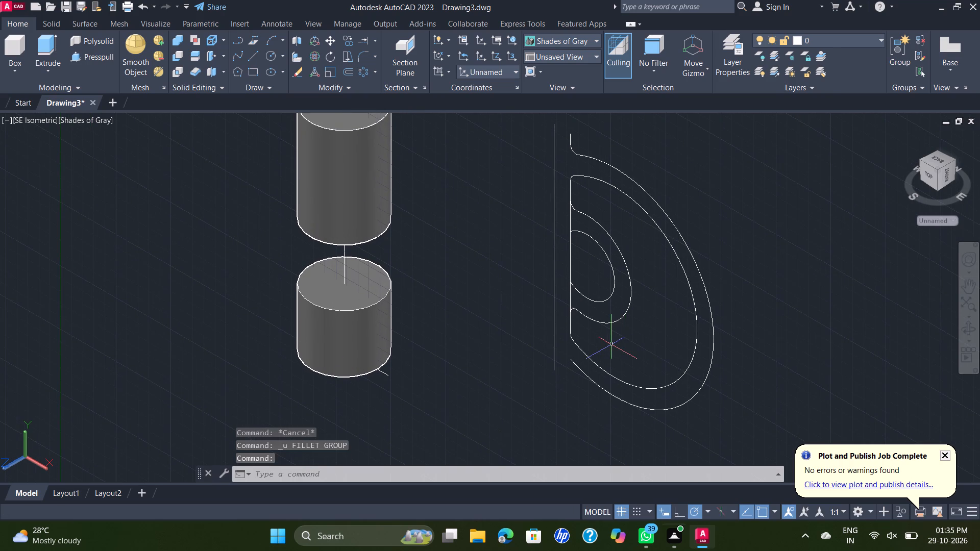
{"action": "middle_click_drag", "start_coordinate": [611, 344], "coordinate": [587, 397]}
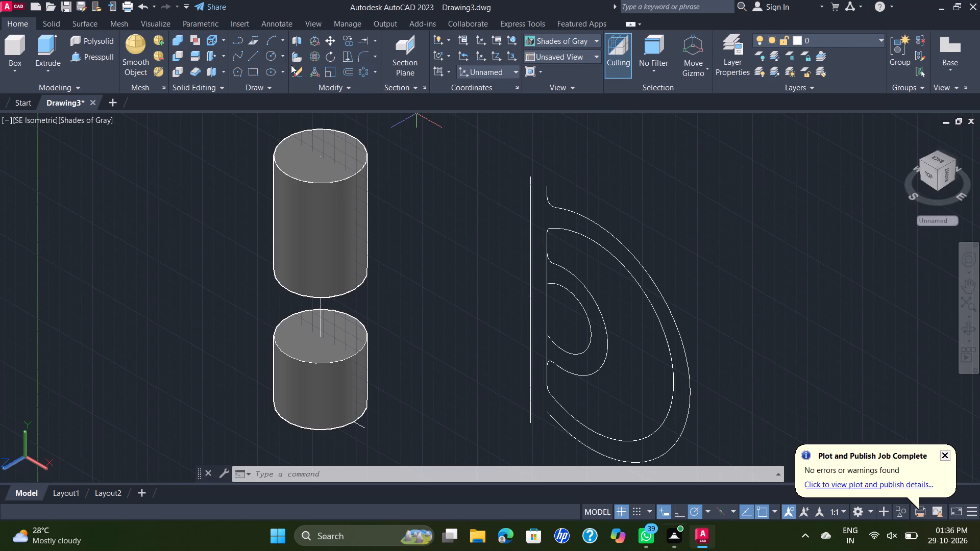
{"action": "left_click", "coordinate": [251, 59]}
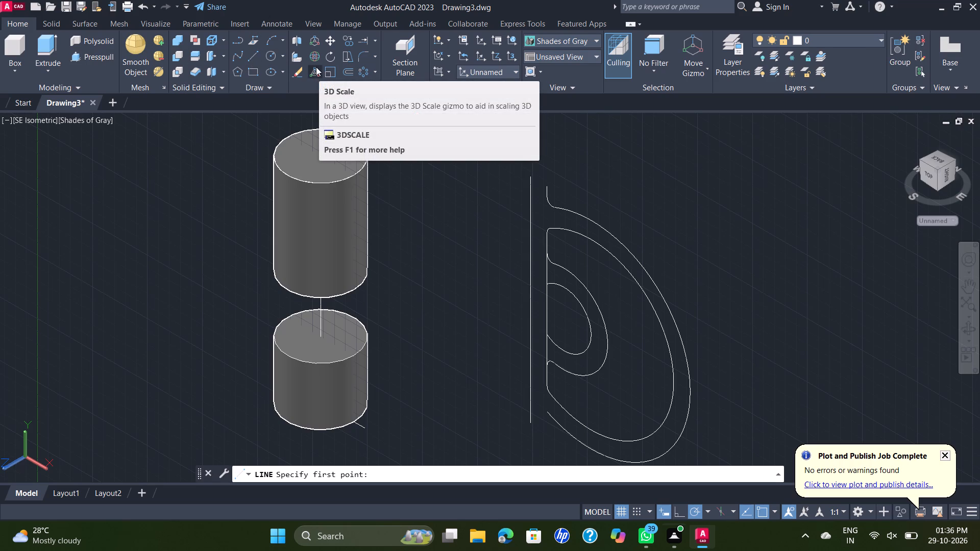
{"action": "left_click", "coordinate": [562, 288]}
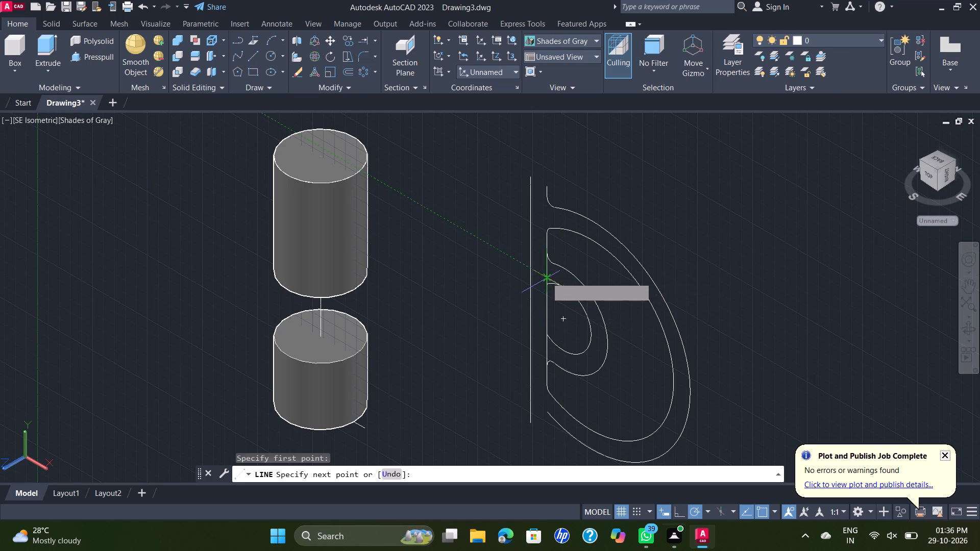
{"action": "left_click", "coordinate": [547, 278]}
{"action": "key", "text": "Escape"}
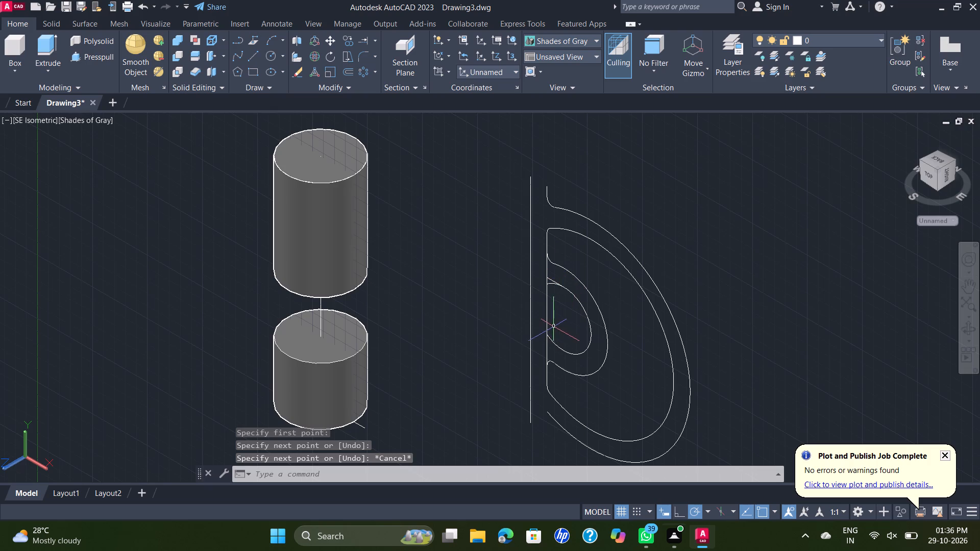
Draw a straight line from the smallest arc's lower quadrant point to the inner vertical line.
{"action": "key", "text": "space"}
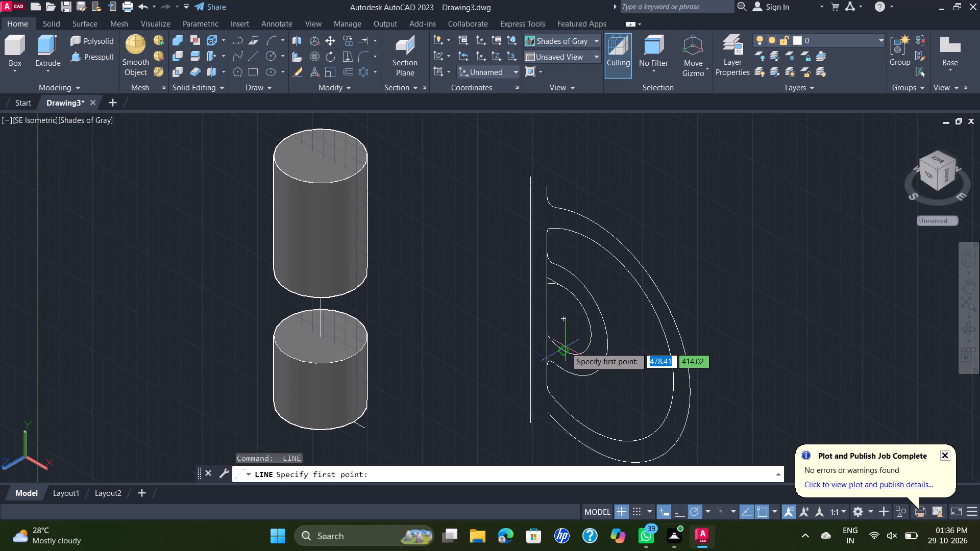
{"action": "left_click", "coordinate": [565, 349]}
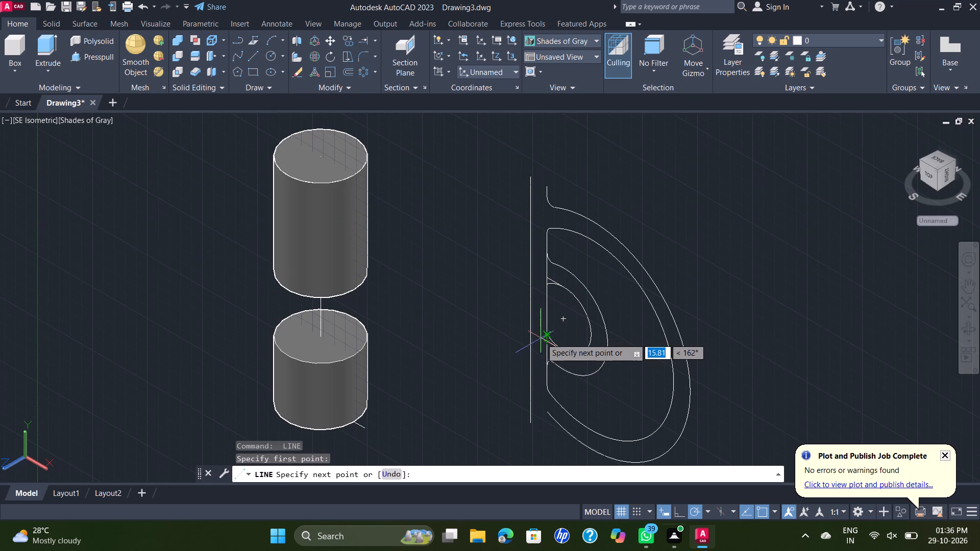
{"action": "left_click", "coordinate": [545, 340]}
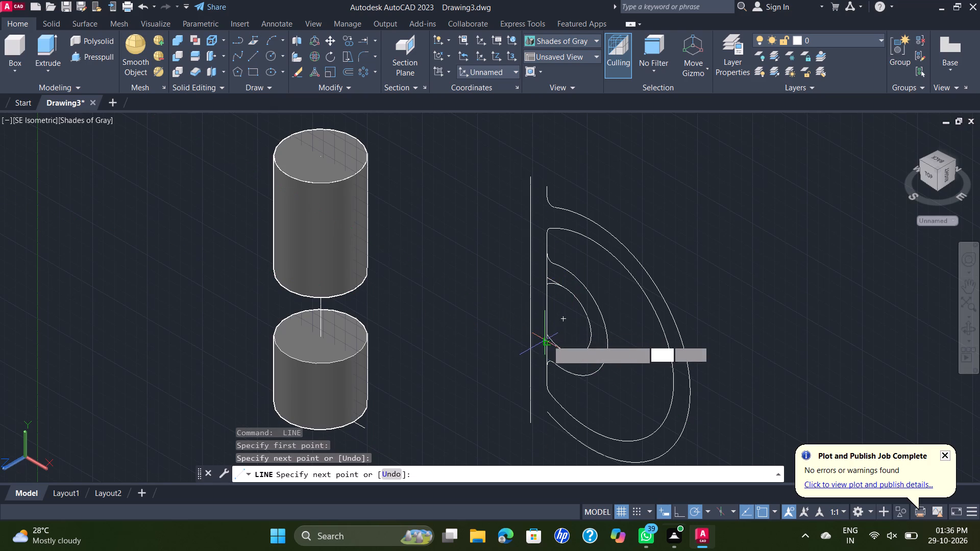
{"action": "key", "text": "grave"}
{"action": "key", "text": "Escape"}
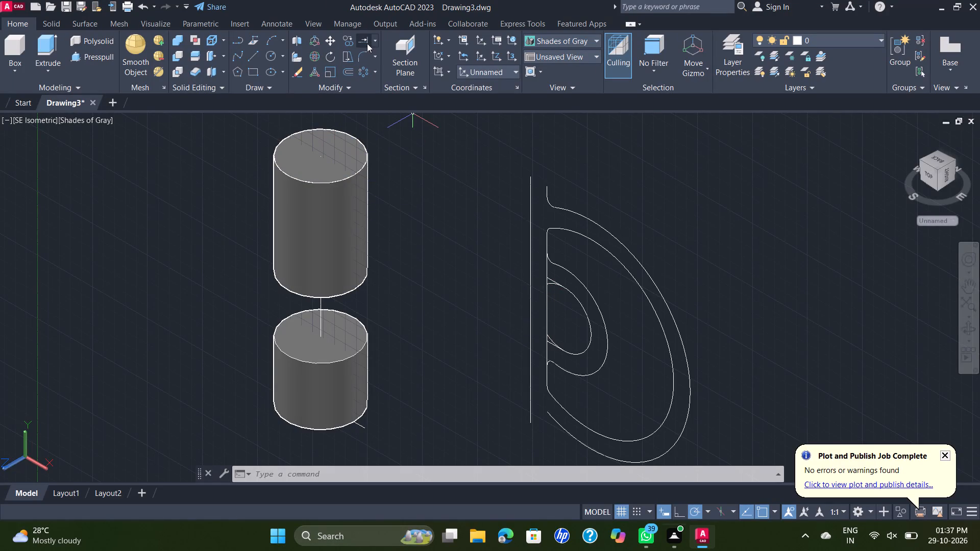
Trim off the smallest arc's upper end between its upper quadrant point and the inner vertical line.
{"action": "type", "text": "TR"}
{"action": "key", "text": "Return"}
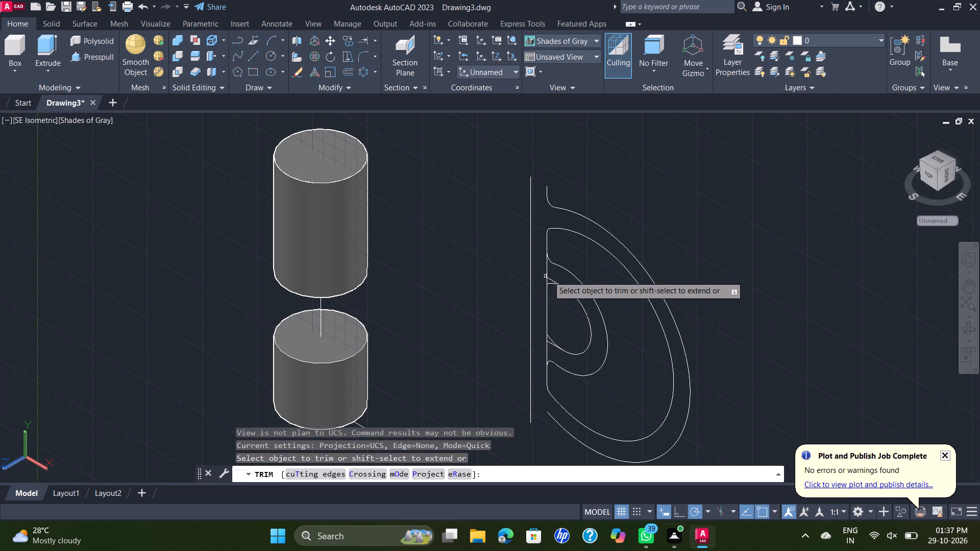
{"action": "scroll", "coordinate": [549, 284], "scroll_direction": "up", "scroll_amount": 5}
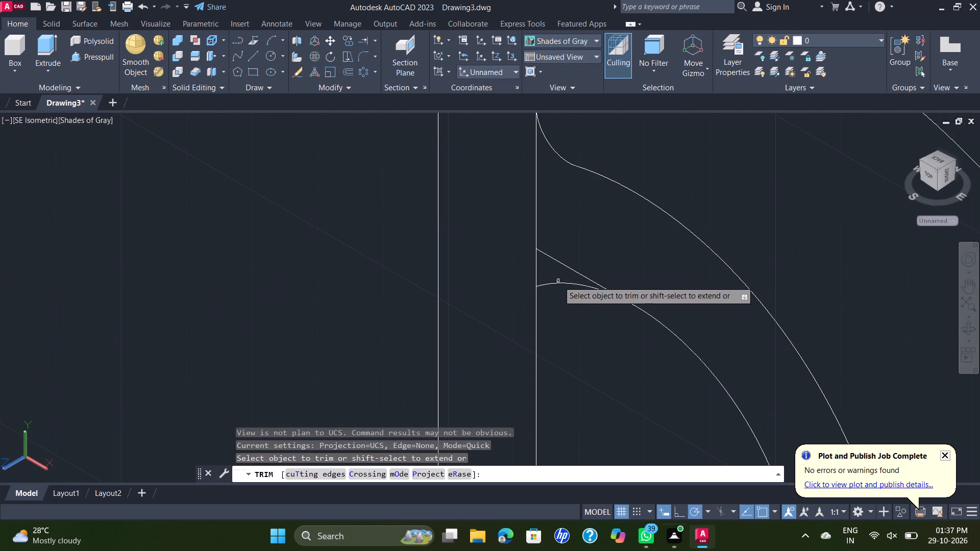
{"action": "scroll", "coordinate": [558, 281], "scroll_direction": "up", "scroll_amount": 3}
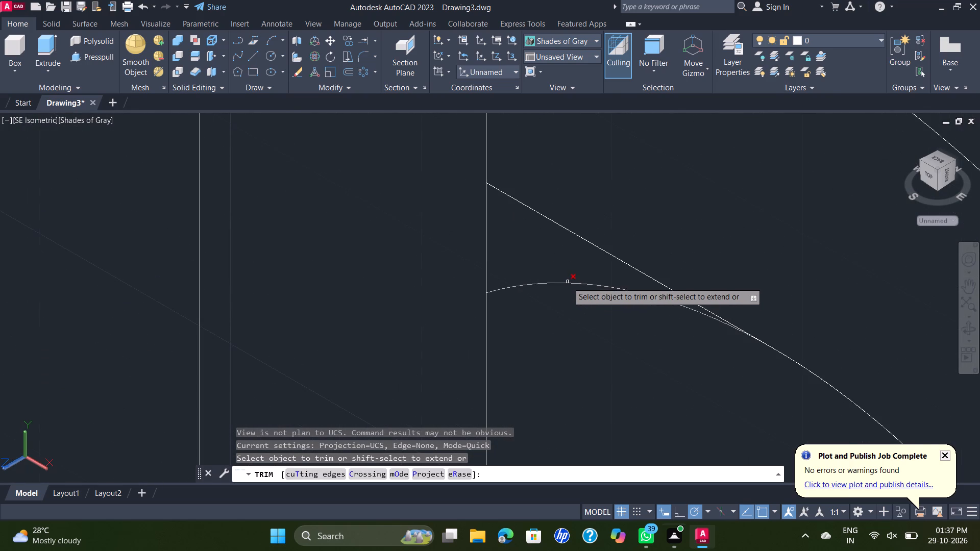
{"action": "left_click", "coordinate": [569, 284]}
{"action": "left_click", "coordinate": [572, 283]}
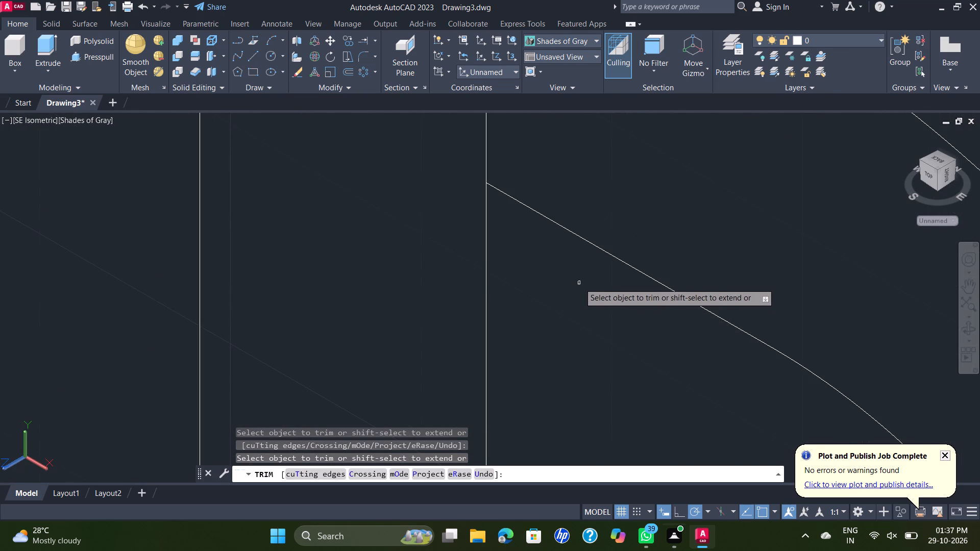
Trim off the smallest arc's lower end between its lower quadrant point and the inner vertical line.
{"action": "scroll", "coordinate": [580, 283], "scroll_direction": "down", "scroll_amount": 5}
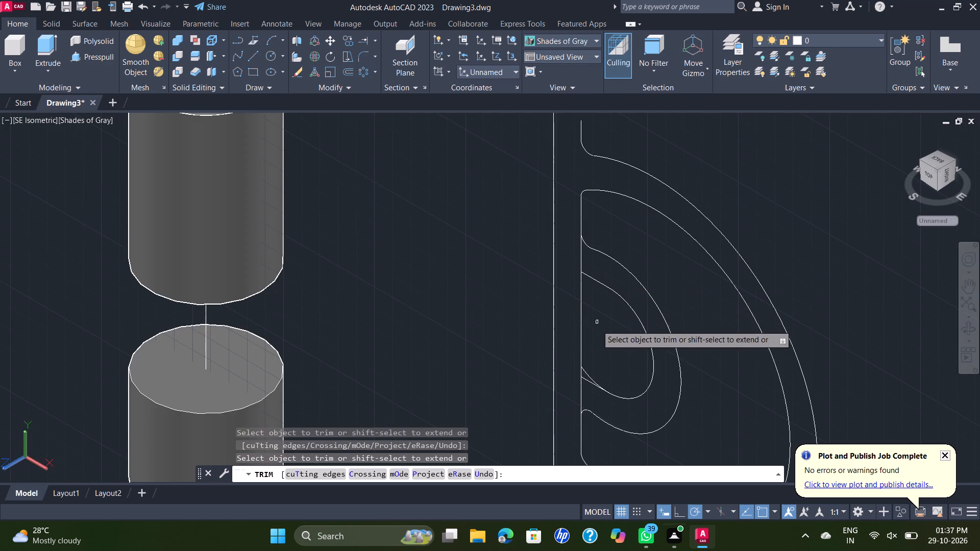
{"action": "scroll", "coordinate": [586, 380], "scroll_direction": "up", "scroll_amount": 2}
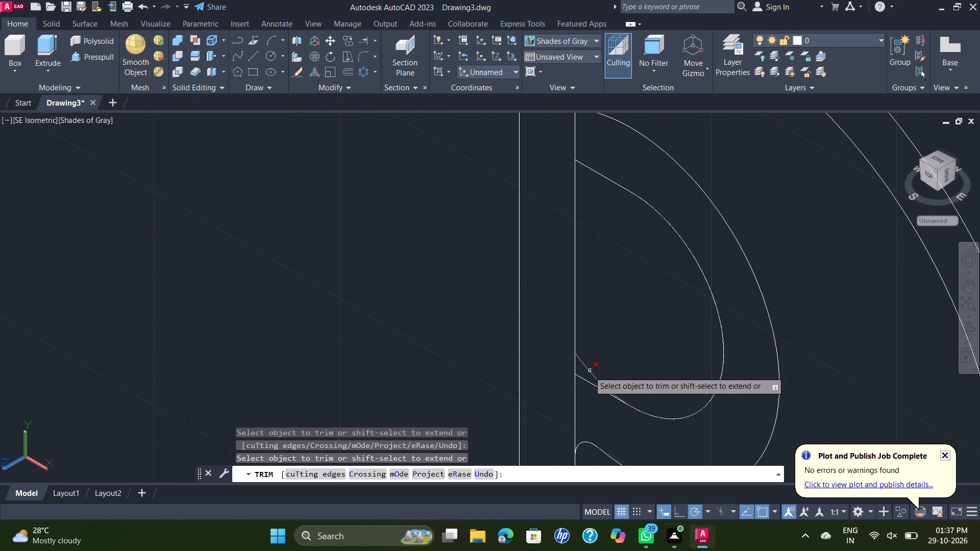
{"action": "scroll", "coordinate": [589, 372], "scroll_direction": "up", "scroll_amount": 2}
{"action": "left_click", "coordinate": [590, 372]}
{"action": "left_click", "coordinate": [590, 372]}
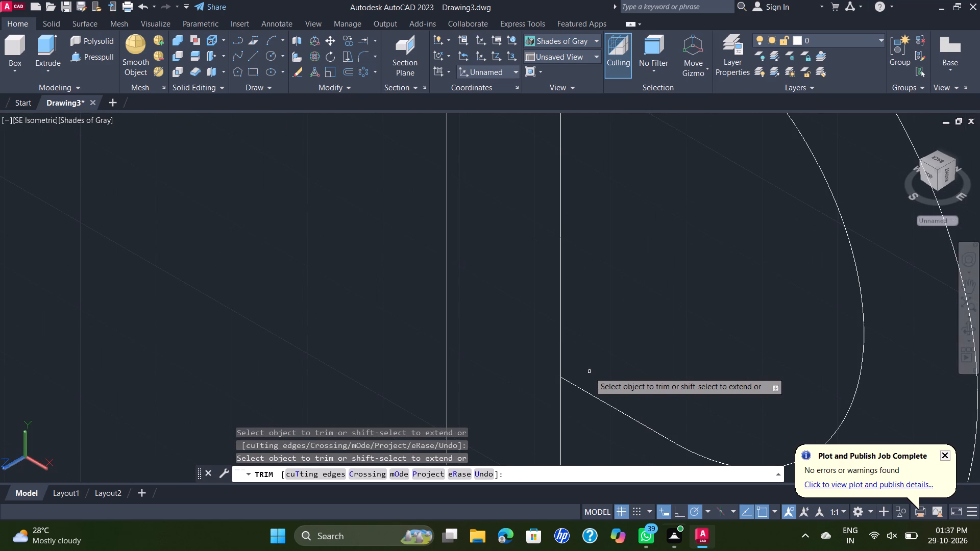
Draw a straight line joining the upper ends of the outer and inner vertical lines.
{"action": "scroll", "coordinate": [600, 362], "scroll_direction": "down", "scroll_amount": 4}
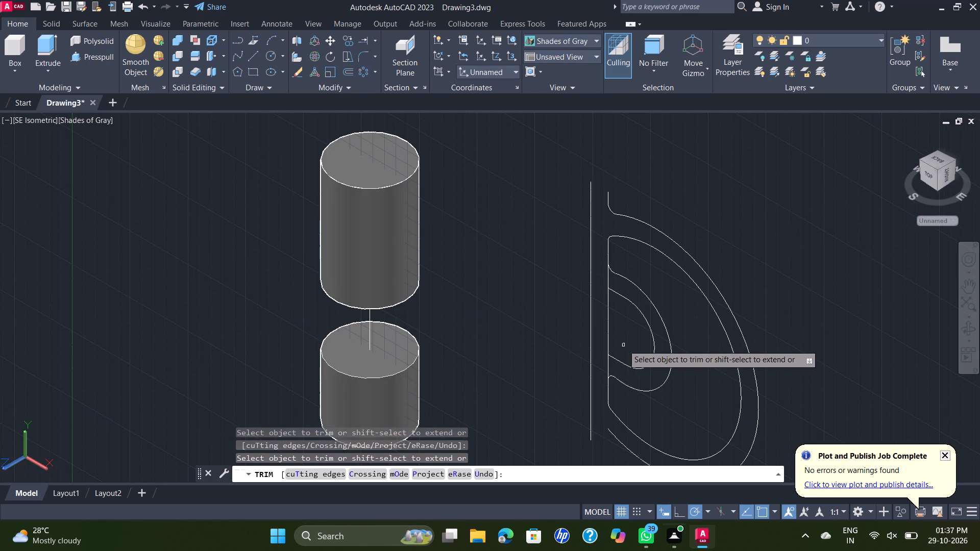
{"action": "key", "text": "Escape"}
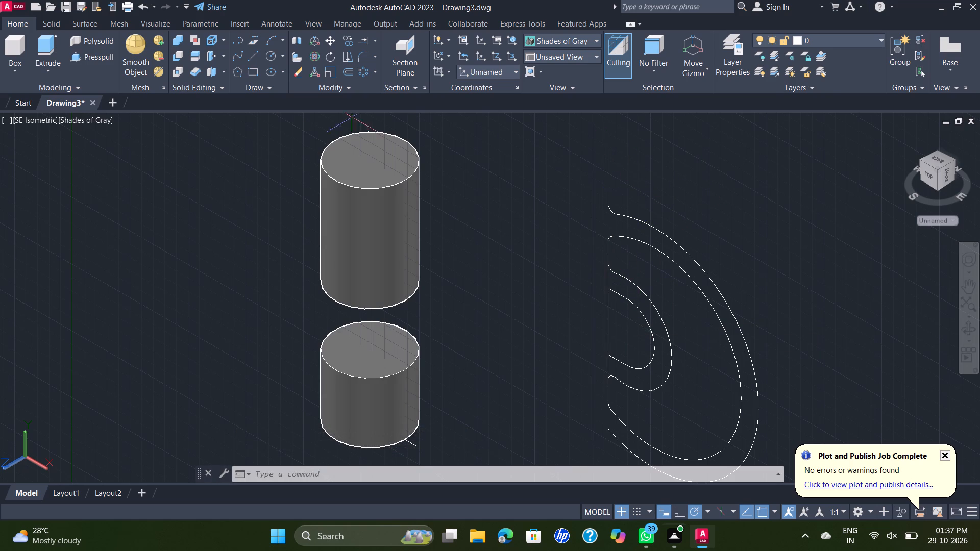
{"action": "left_click", "coordinate": [250, 53]}
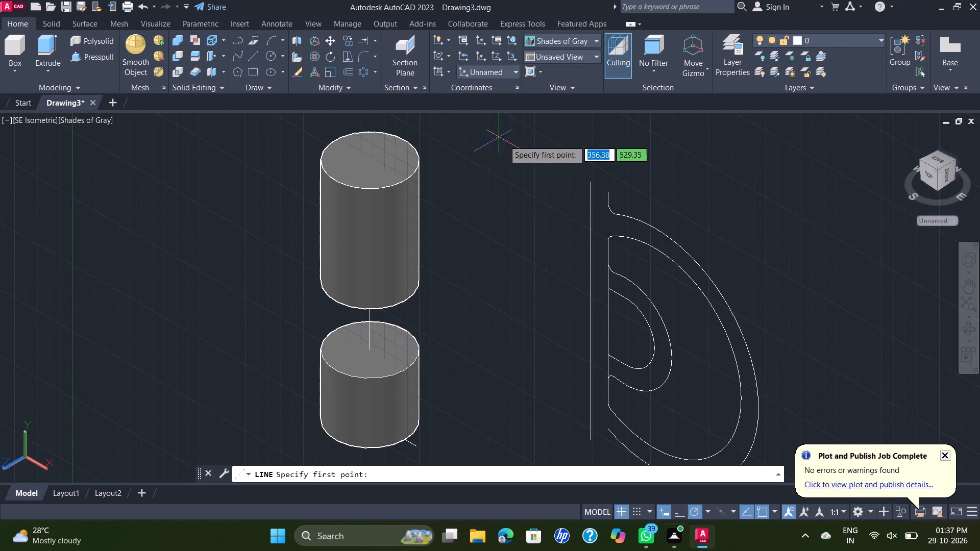
{"action": "left_click", "coordinate": [593, 183]}
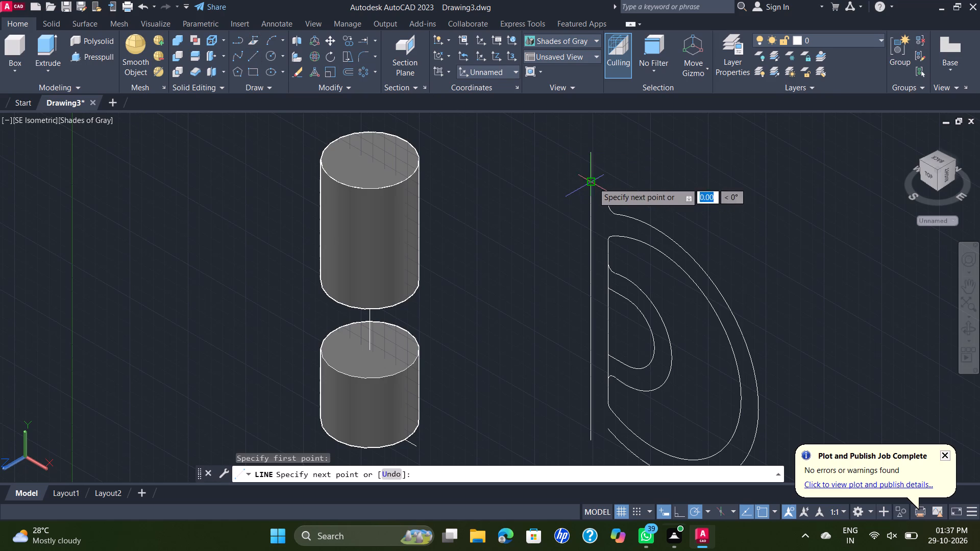
{"action": "left_click", "coordinate": [606, 193]}
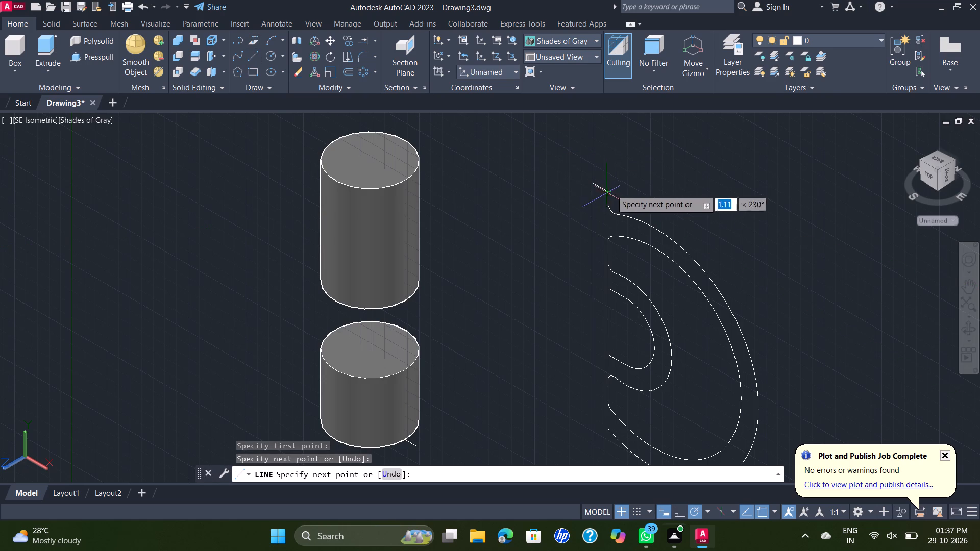
{"action": "key", "text": "grave"}
{"action": "key", "text": "Escape"}
{"action": "scroll", "coordinate": [664, 194], "scroll_direction": "down", "scroll_amount": 1}
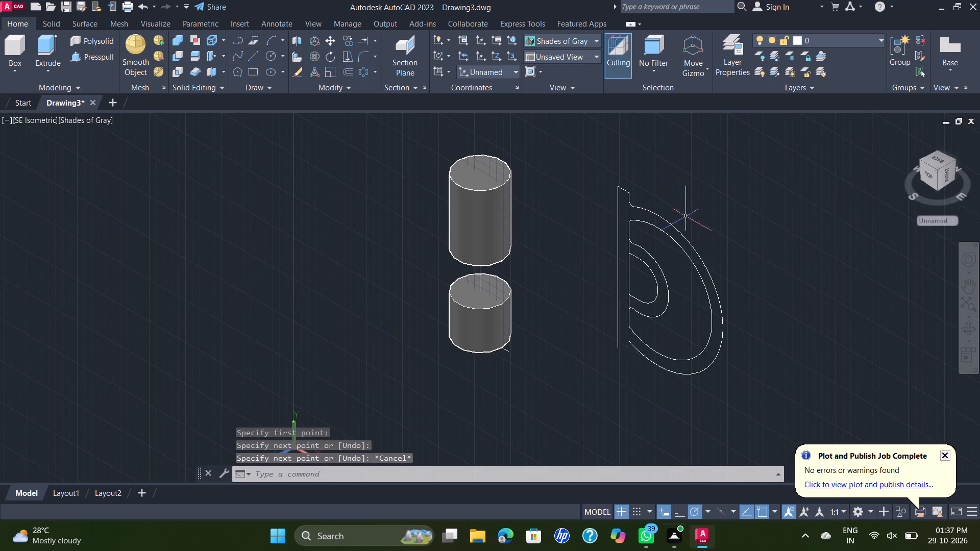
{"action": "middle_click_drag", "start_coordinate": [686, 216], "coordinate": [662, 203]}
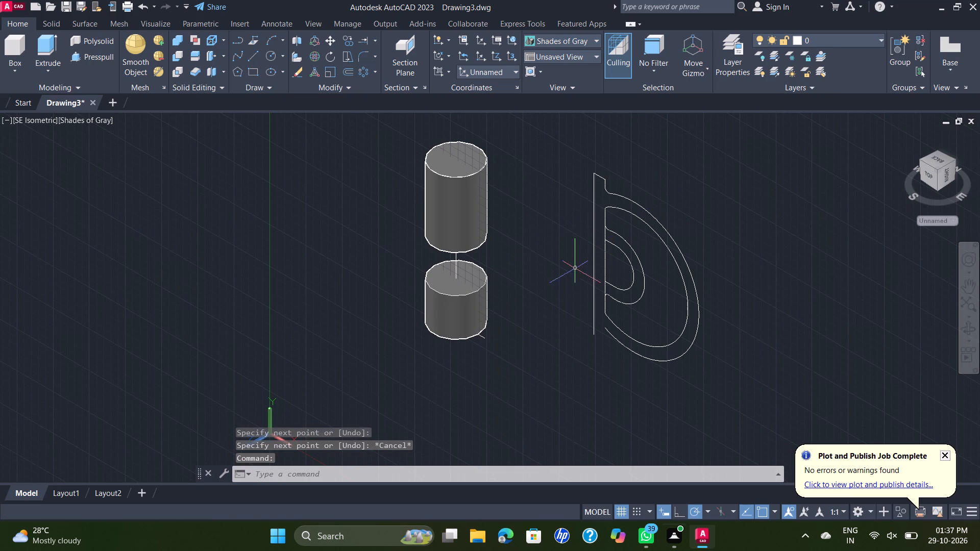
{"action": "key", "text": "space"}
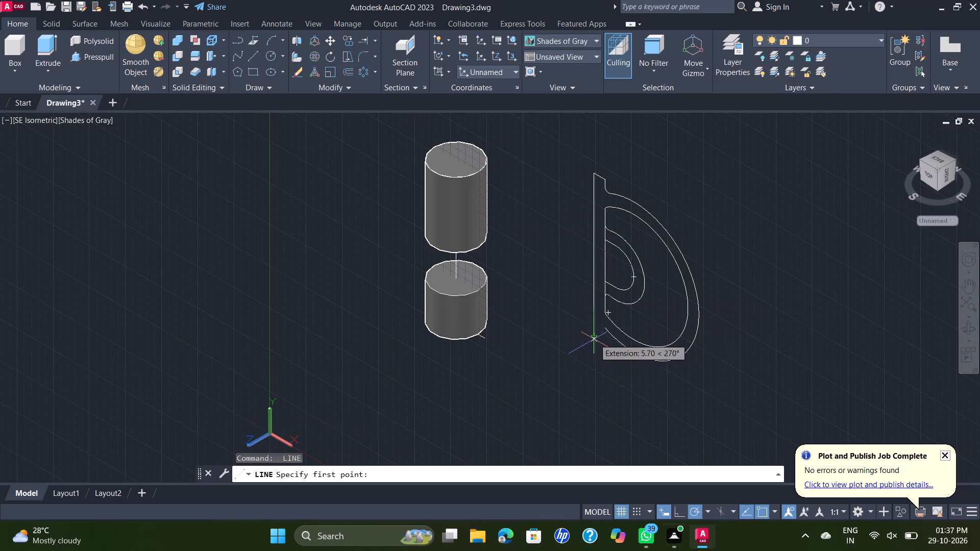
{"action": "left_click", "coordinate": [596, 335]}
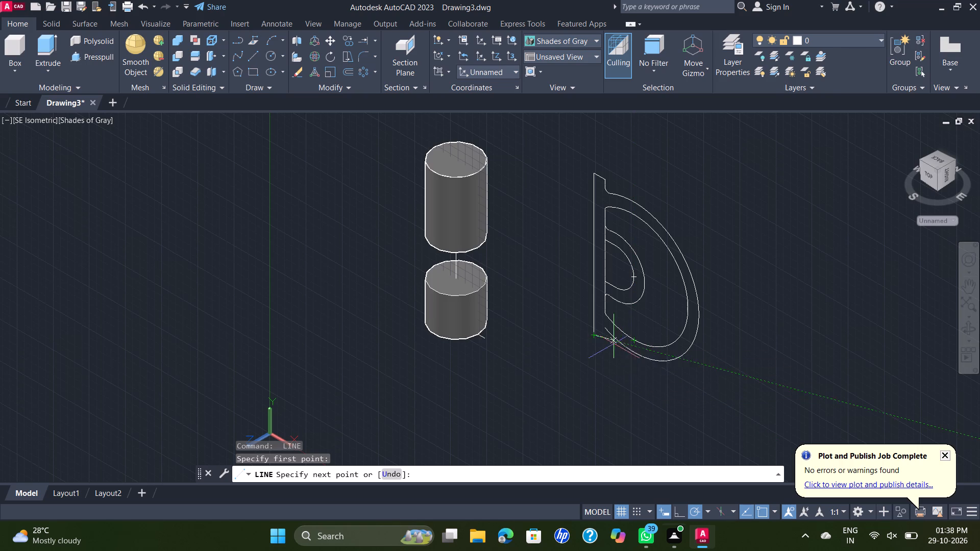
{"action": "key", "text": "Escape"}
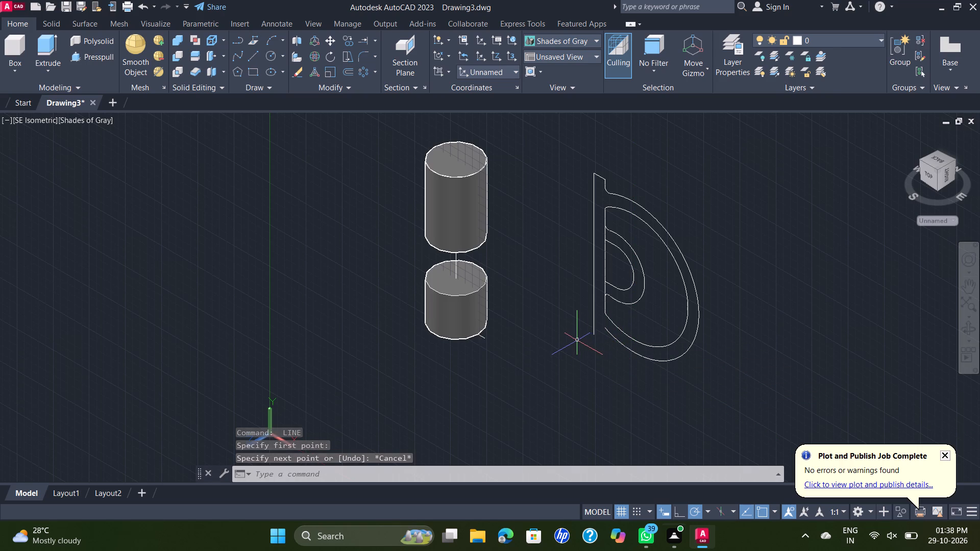
Draw a straight line from the outermost arc's lower end to the outer vertical line.
{"action": "key", "text": "space"}
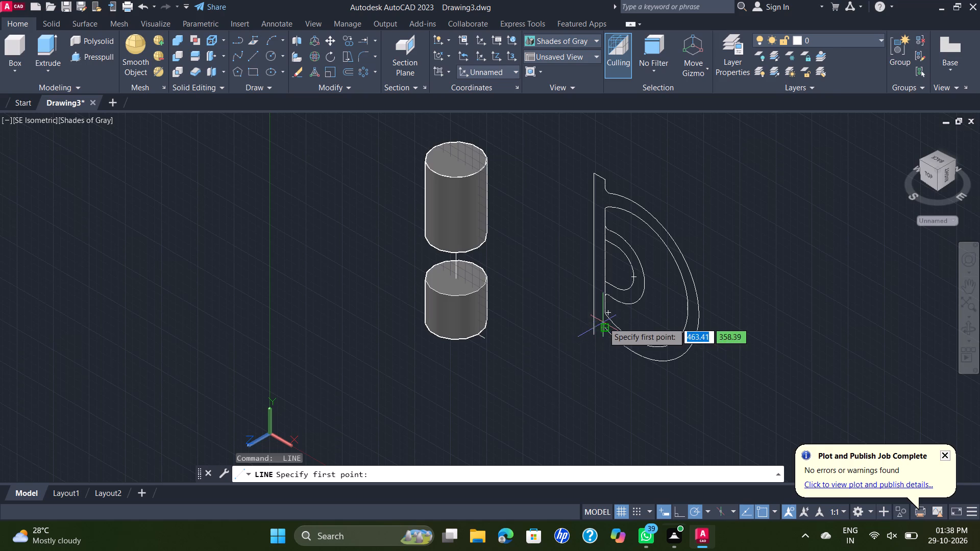
{"action": "scroll", "coordinate": [591, 327], "scroll_direction": "up", "scroll_amount": 2}
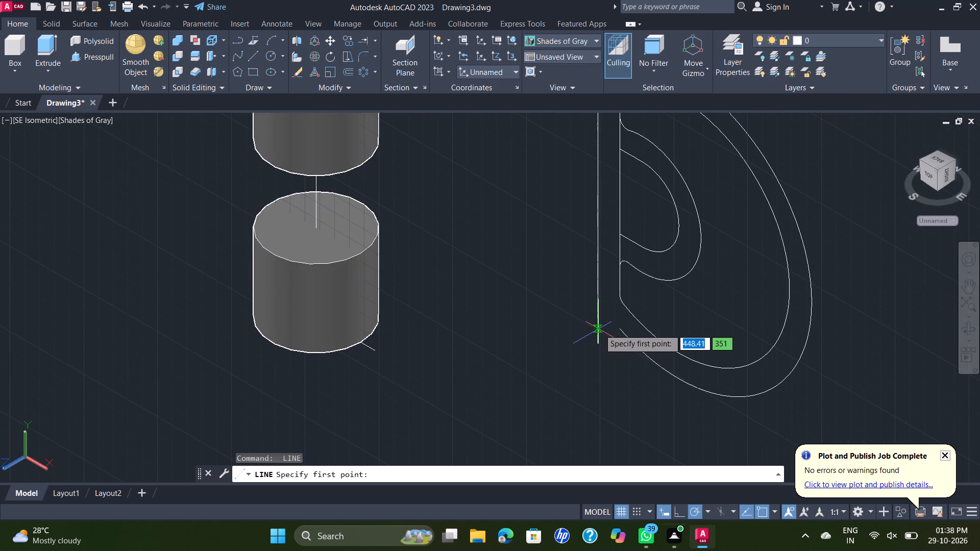
{"action": "scroll", "coordinate": [599, 328], "scroll_direction": "up", "scroll_amount": 1}
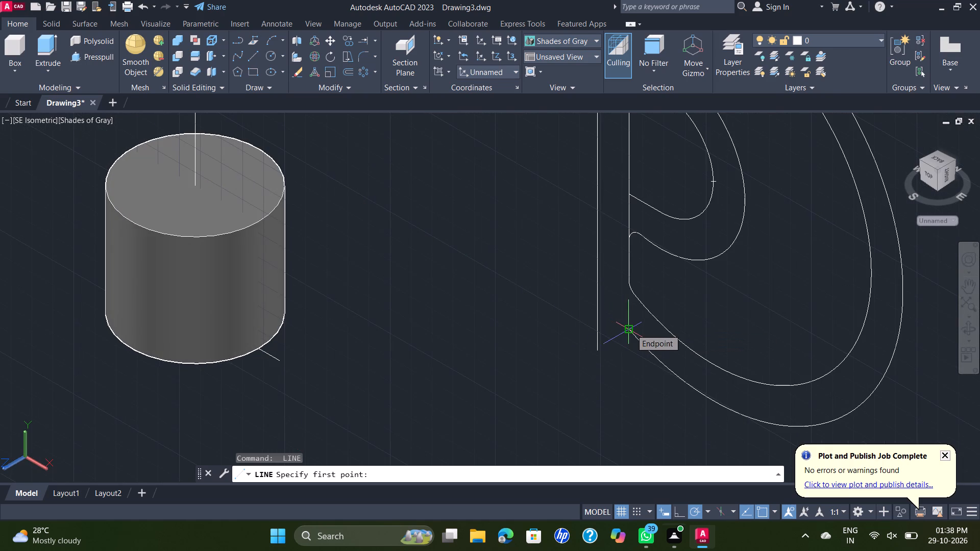
{"action": "left_click", "coordinate": [631, 329]}
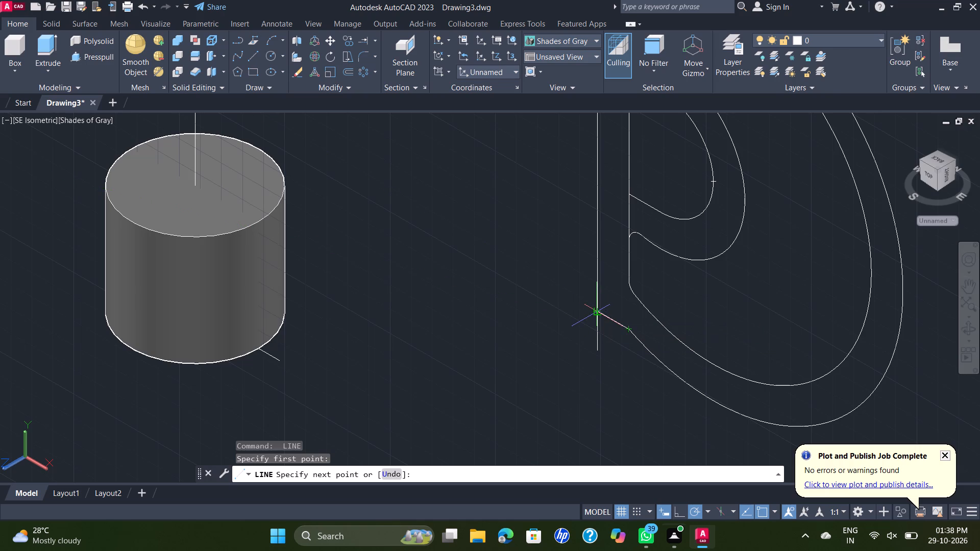
{"action": "left_click", "coordinate": [596, 314]}
{"action": "key", "text": "Escape"}
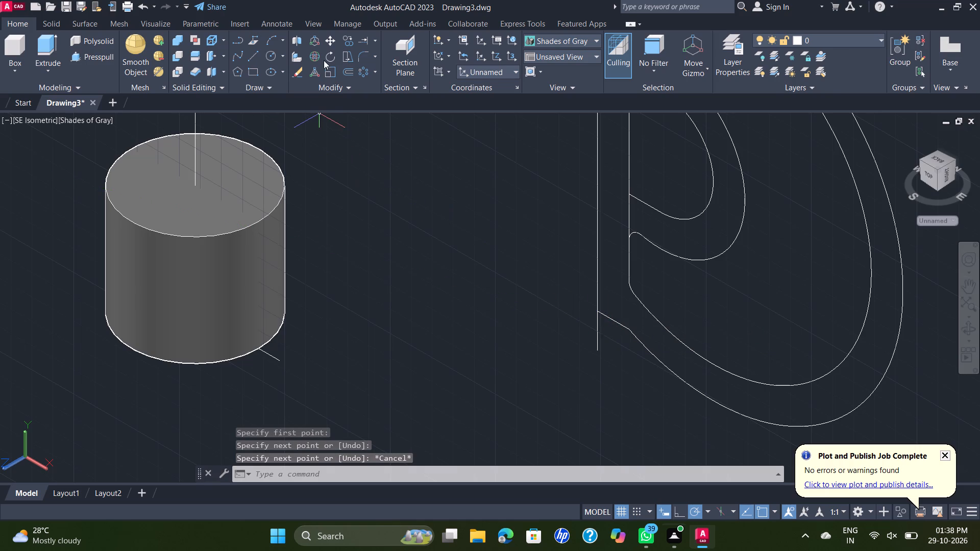
Fillet the corner between the lower connecting line and the outermost arc with a radius of 5.
{"action": "left_click", "coordinate": [359, 56]}
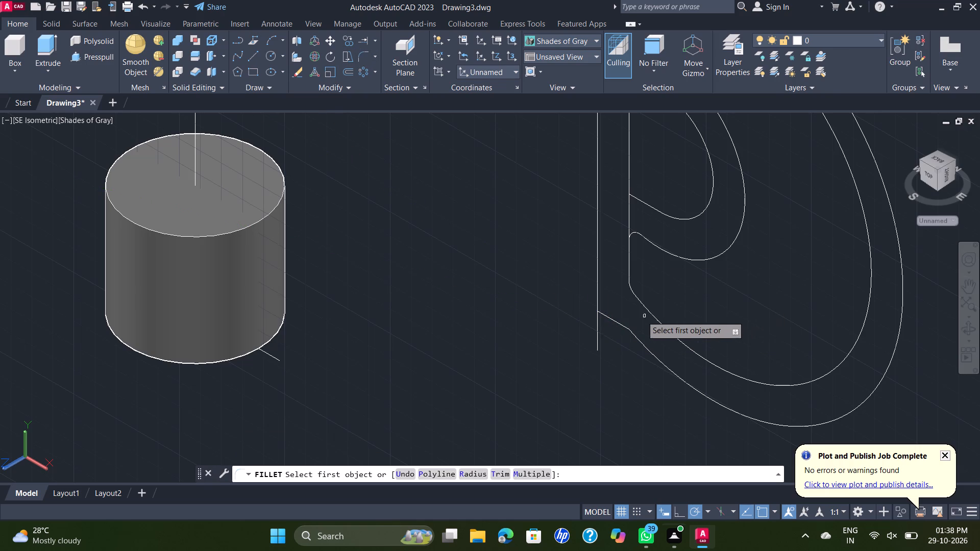
{"action": "left_click", "coordinate": [623, 328]}
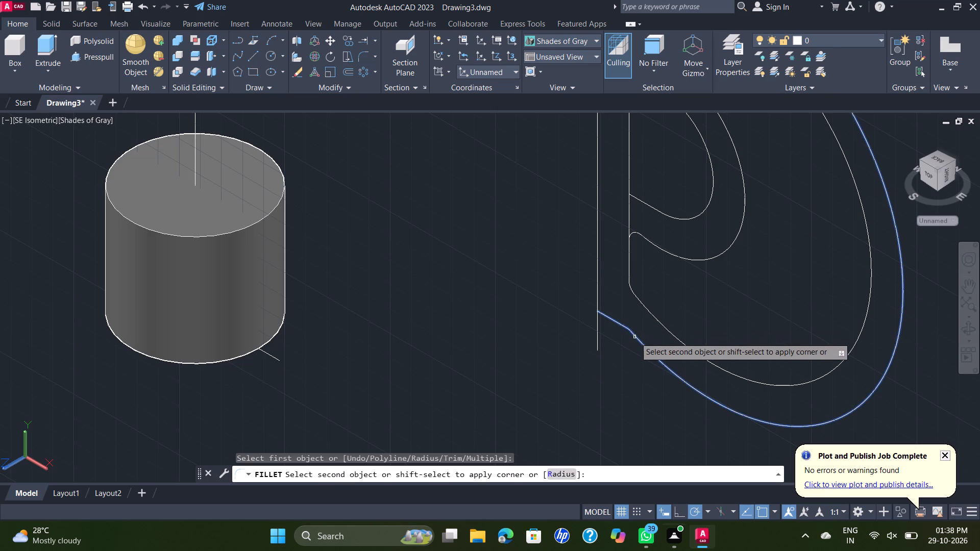
{"action": "left_click", "coordinate": [562, 473]}
{"action": "key", "text": "5"}
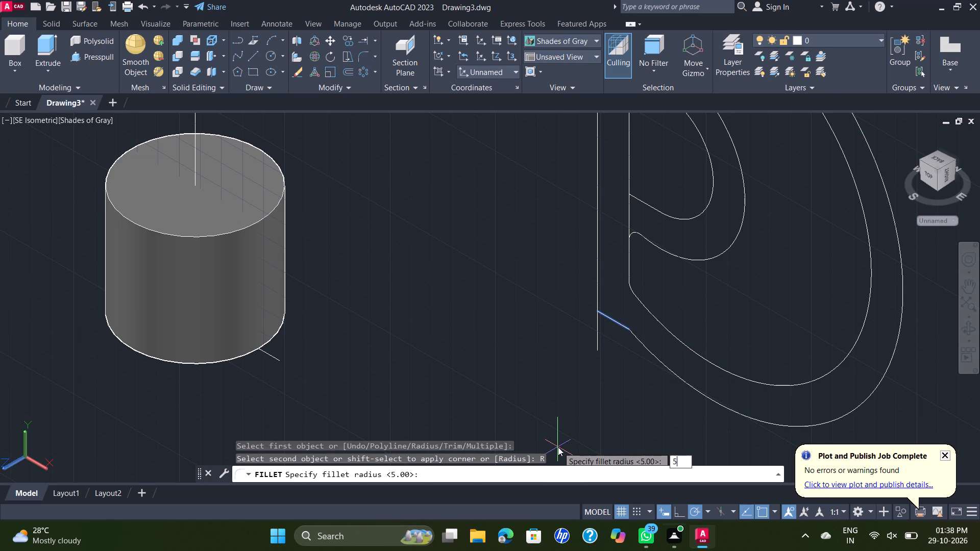
{"action": "key", "text": "Return"}
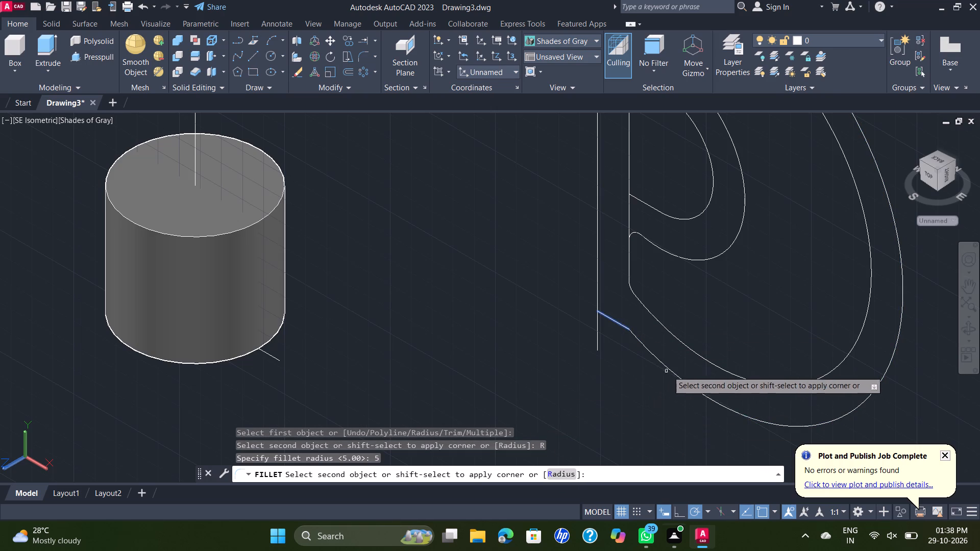
{"action": "left_click", "coordinate": [676, 375]}
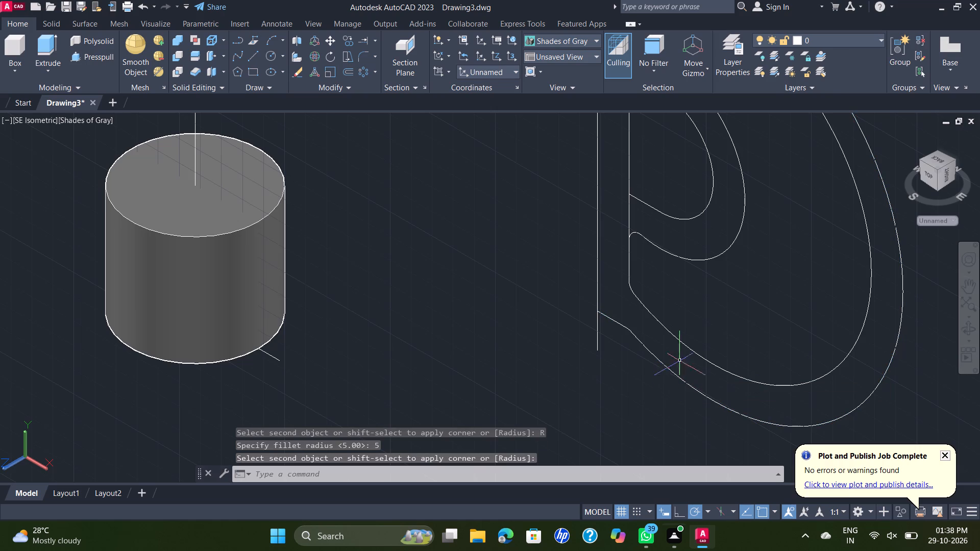
{"action": "key", "text": "Escape"}
Join all the lines and arcs of the nested-arc profile with the Join command.
{"action": "scroll", "coordinate": [723, 317], "scroll_direction": "down", "scroll_amount": 2}
{"action": "middle_click_drag", "start_coordinate": [727, 316], "coordinate": [705, 348]}
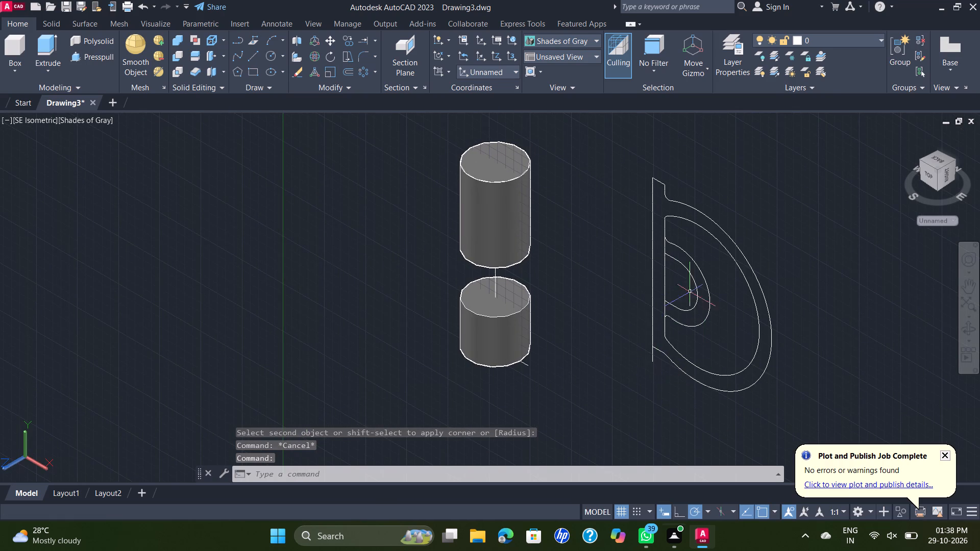
{"action": "middle_click_drag", "start_coordinate": [736, 317], "coordinate": [721, 330]}
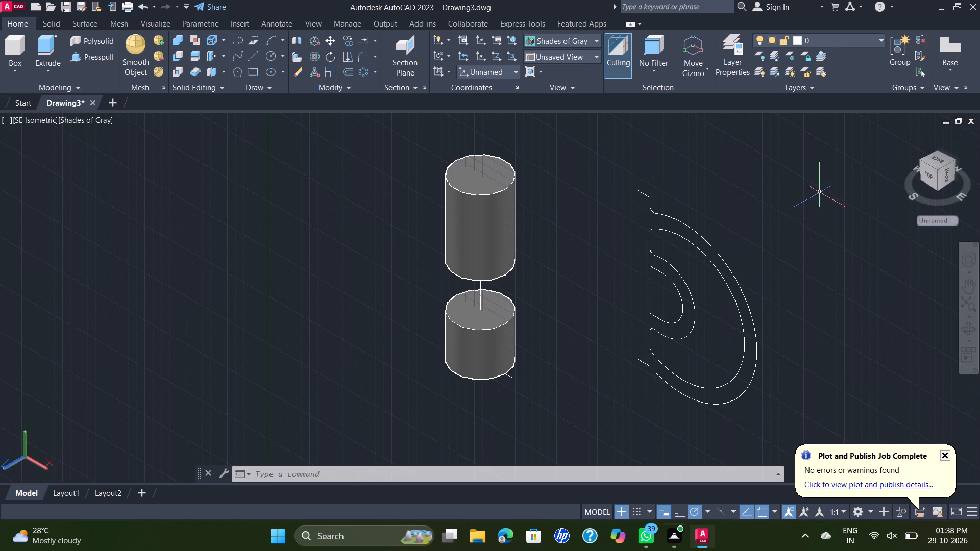
{"action": "left_click", "coordinate": [796, 171]}
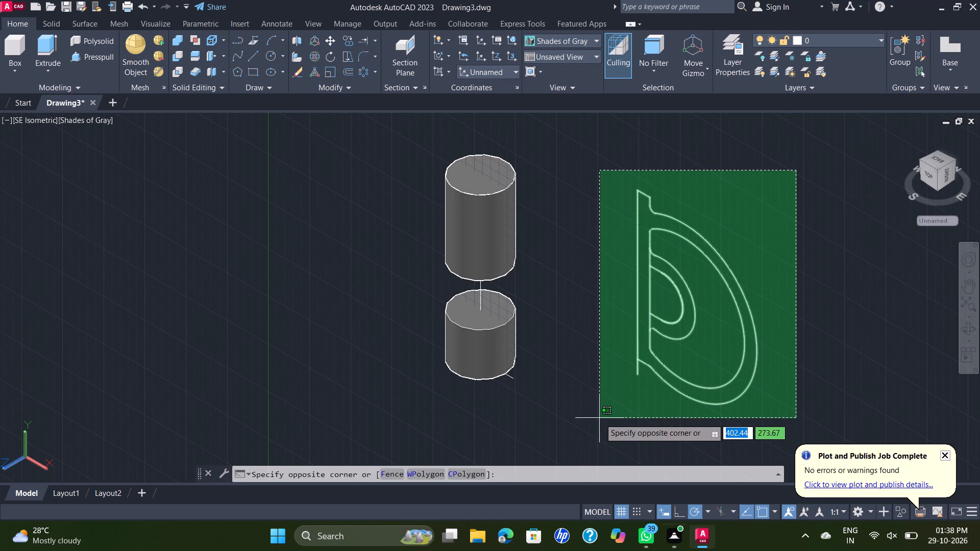
{"action": "left_click", "coordinate": [599, 414]}
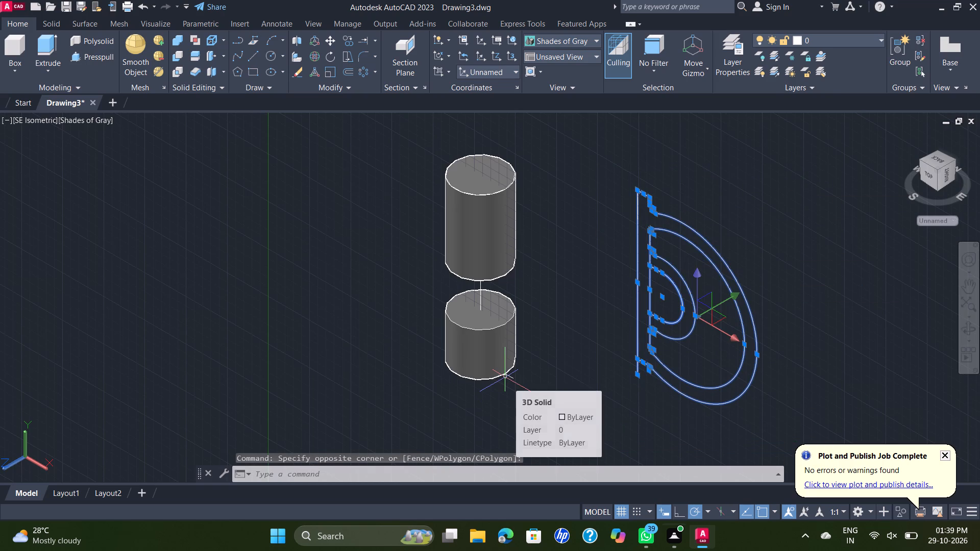
{"action": "key", "text": "j"}
{"action": "key", "text": "Return"}
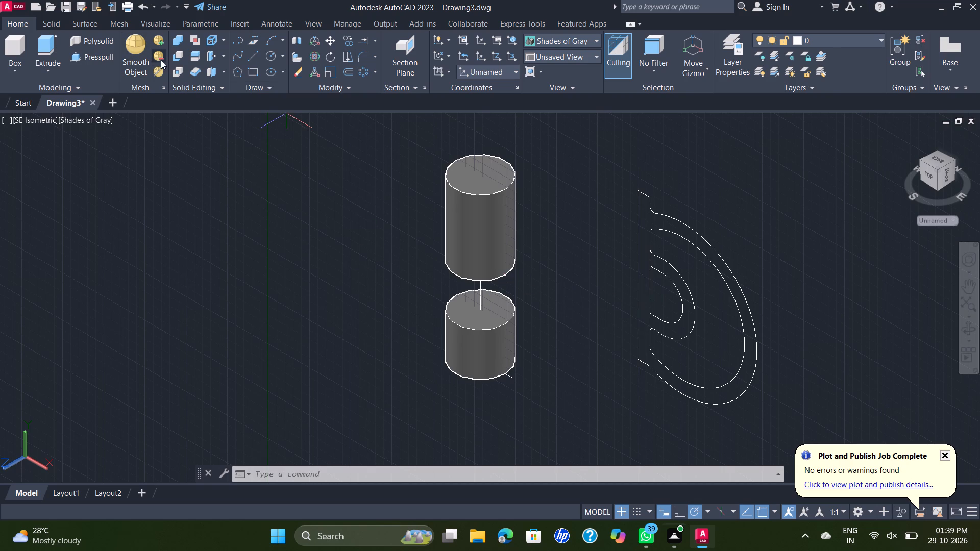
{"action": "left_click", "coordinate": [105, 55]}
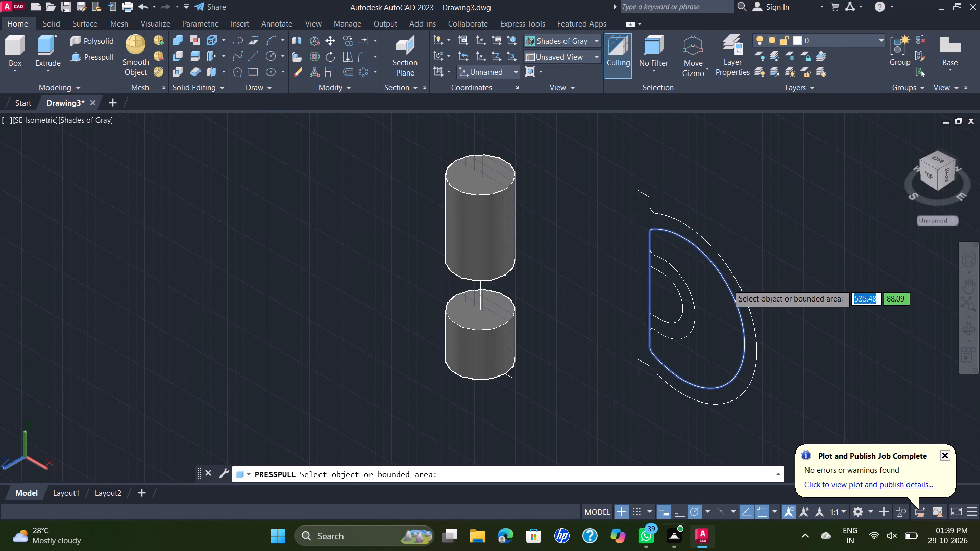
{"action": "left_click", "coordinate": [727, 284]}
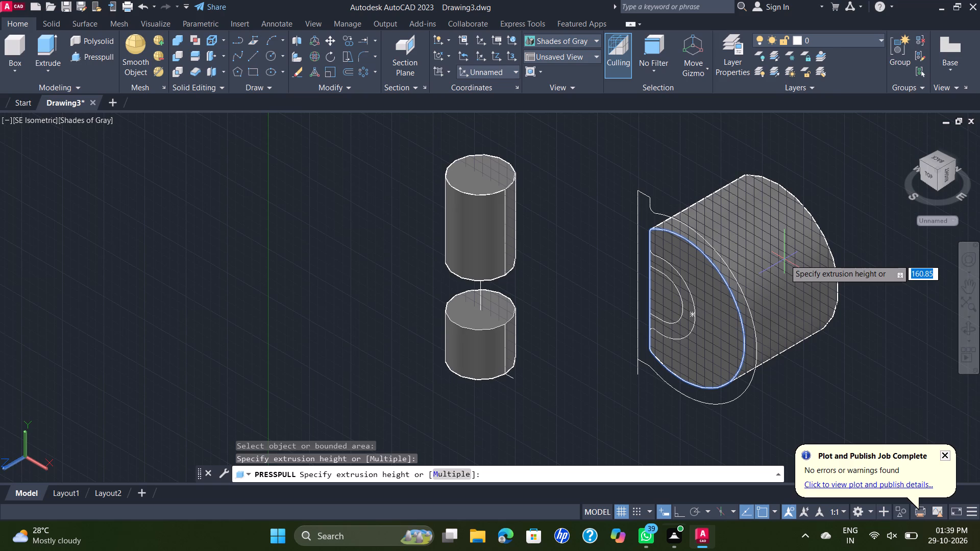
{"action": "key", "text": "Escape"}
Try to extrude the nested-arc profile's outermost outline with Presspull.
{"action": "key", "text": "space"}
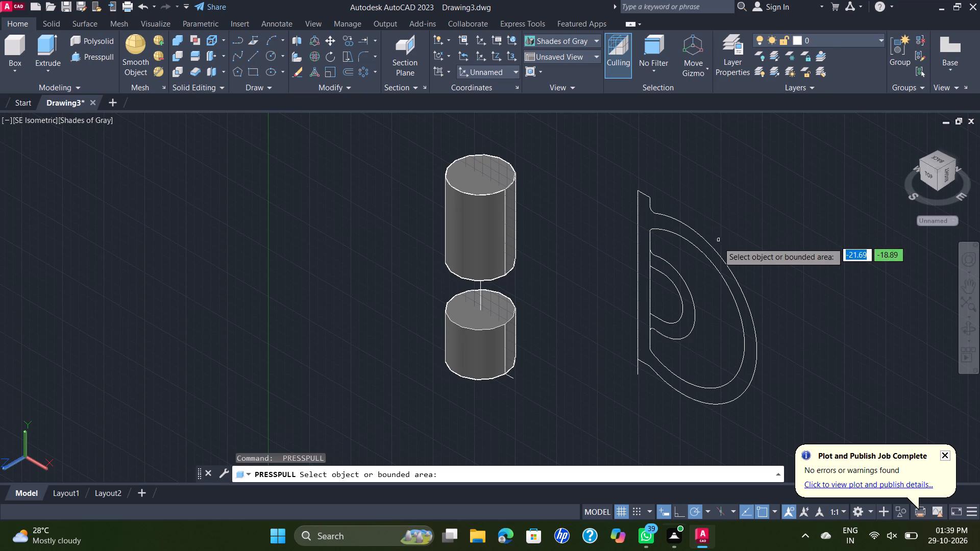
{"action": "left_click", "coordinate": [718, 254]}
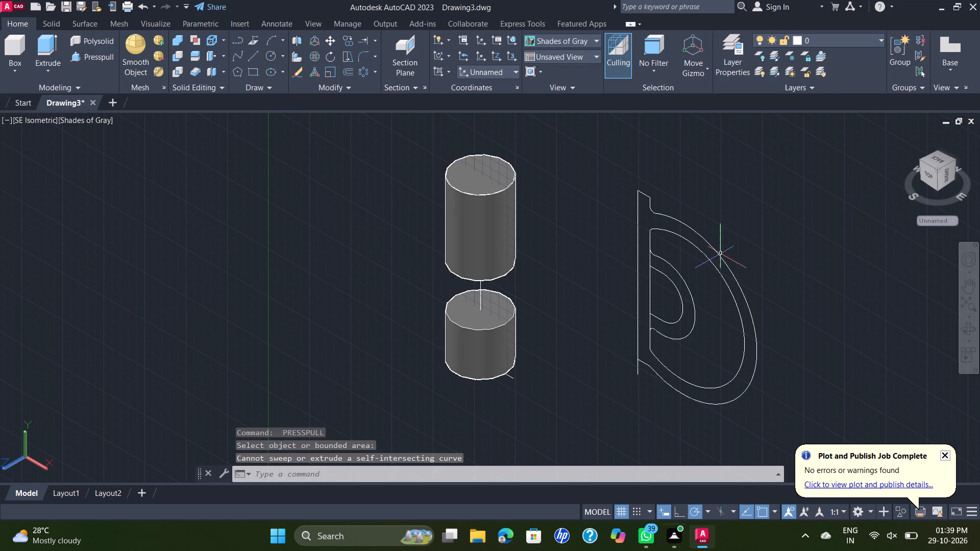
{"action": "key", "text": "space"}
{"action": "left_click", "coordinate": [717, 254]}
Trim off the outer vertical line's excess below the lower connecting line.
{"action": "scroll", "coordinate": [647, 364], "scroll_direction": "up", "scroll_amount": 1}
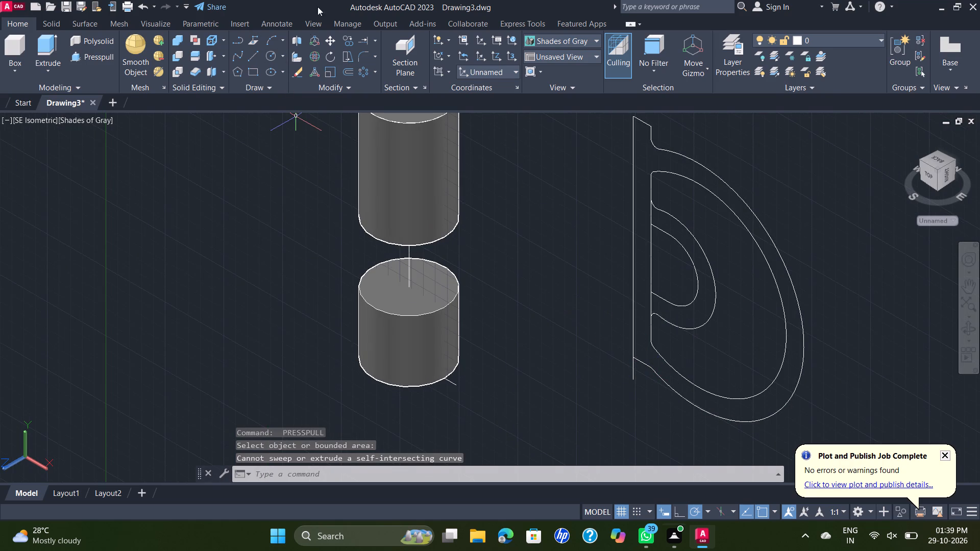
{"action": "left_click", "coordinate": [374, 40]}
{"action": "left_click", "coordinate": [385, 70]}
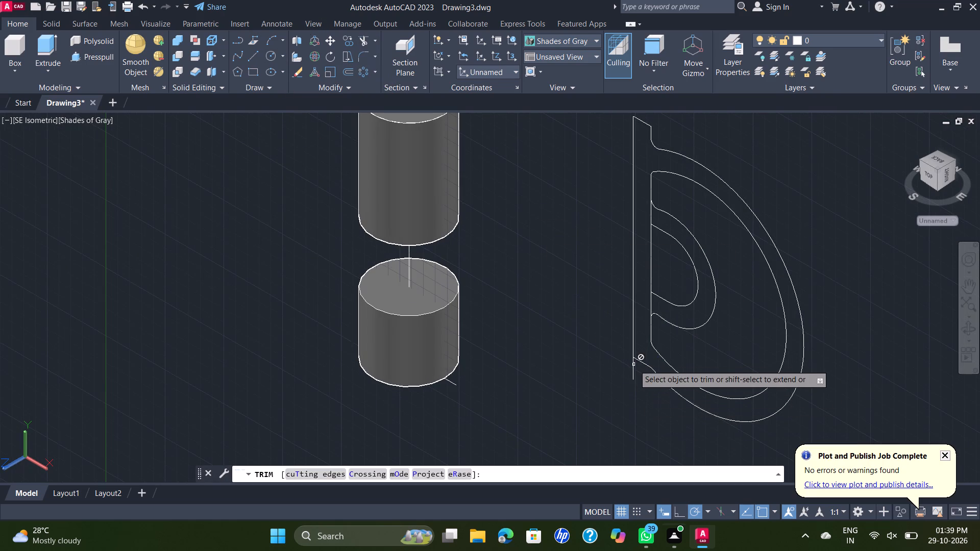
{"action": "scroll", "coordinate": [635, 365], "scroll_direction": "up", "scroll_amount": 5}
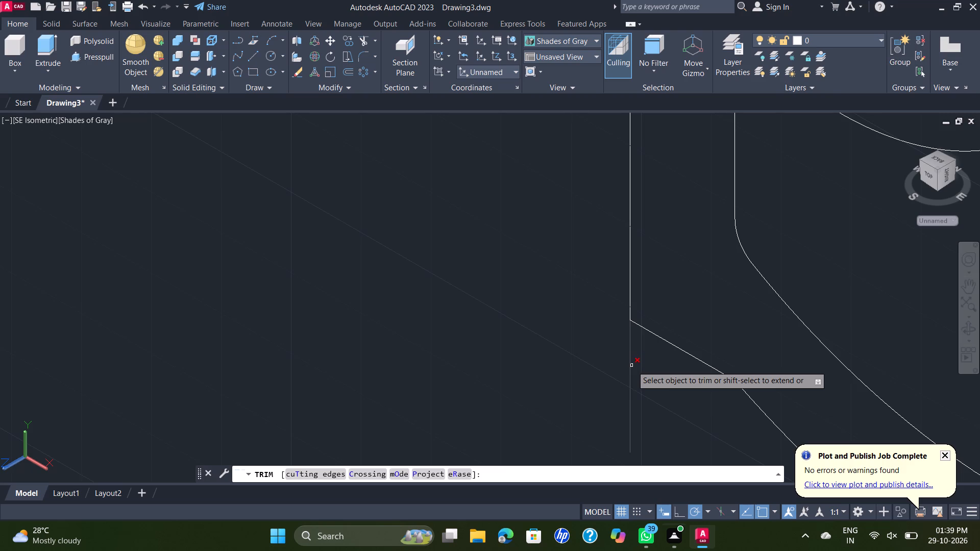
{"action": "left_click", "coordinate": [632, 366]}
{"action": "scroll", "coordinate": [632, 366], "scroll_direction": "down", "scroll_amount": 3}
{"action": "scroll", "coordinate": [811, 261], "scroll_direction": "down", "scroll_amount": 1}
{"action": "key", "text": "Escape"}
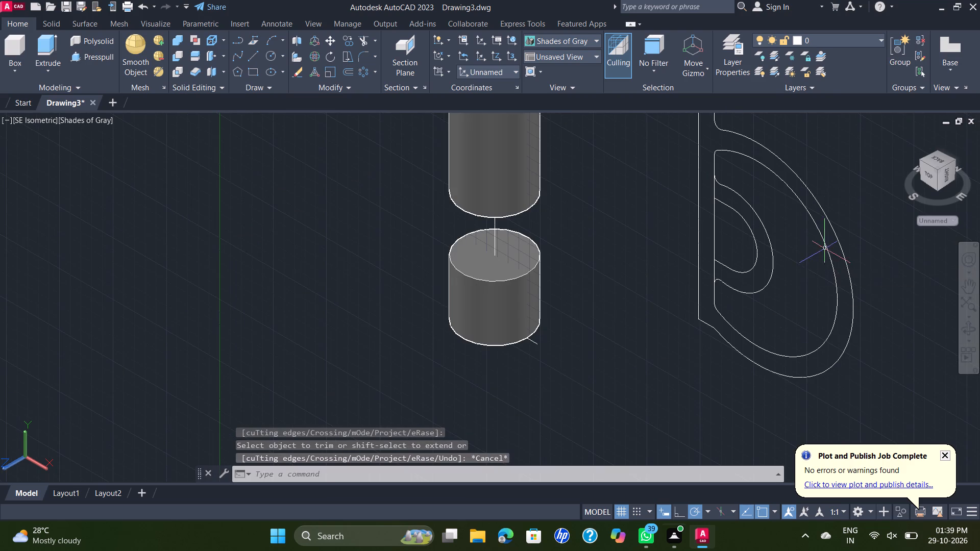
{"action": "scroll", "coordinate": [828, 245], "scroll_direction": "down", "scroll_amount": 1}
{"action": "middle_click_drag", "start_coordinate": [833, 240], "coordinate": [745, 288]}
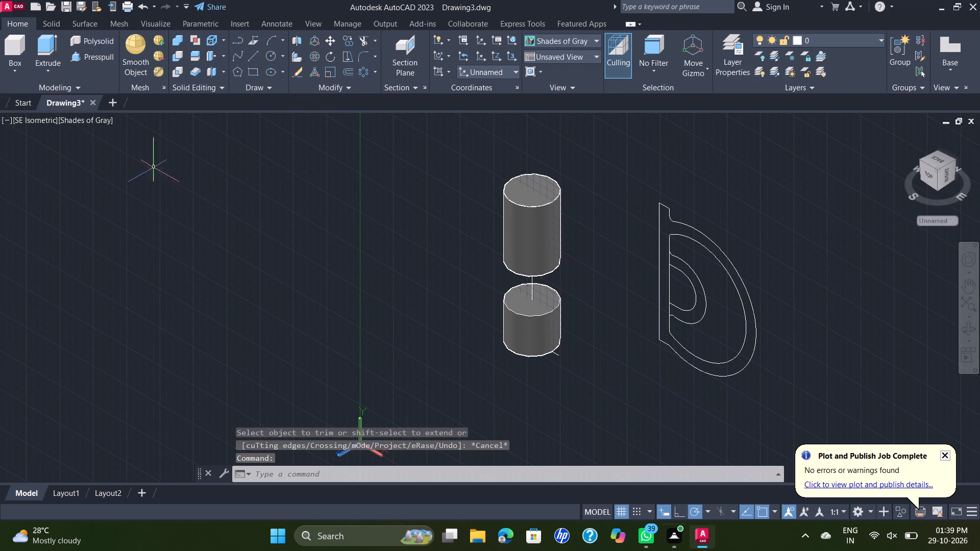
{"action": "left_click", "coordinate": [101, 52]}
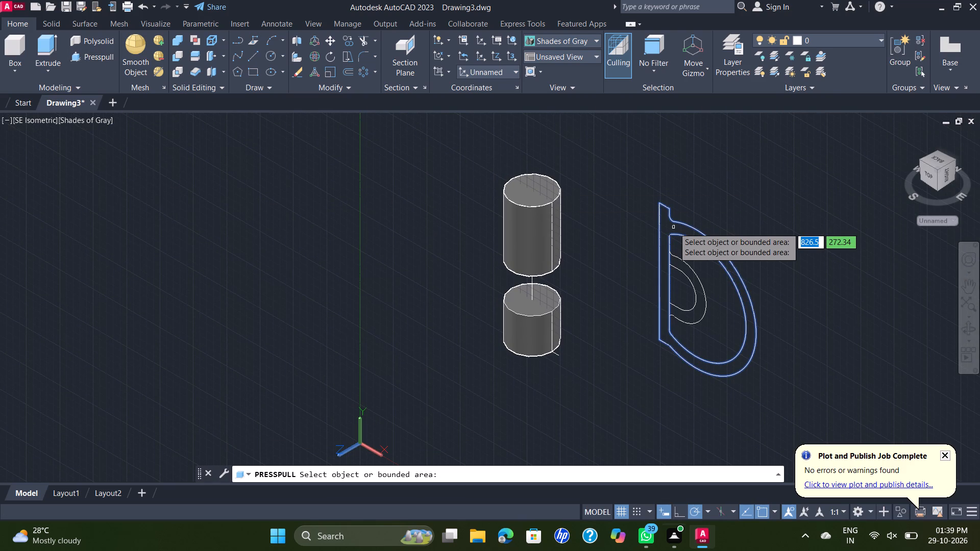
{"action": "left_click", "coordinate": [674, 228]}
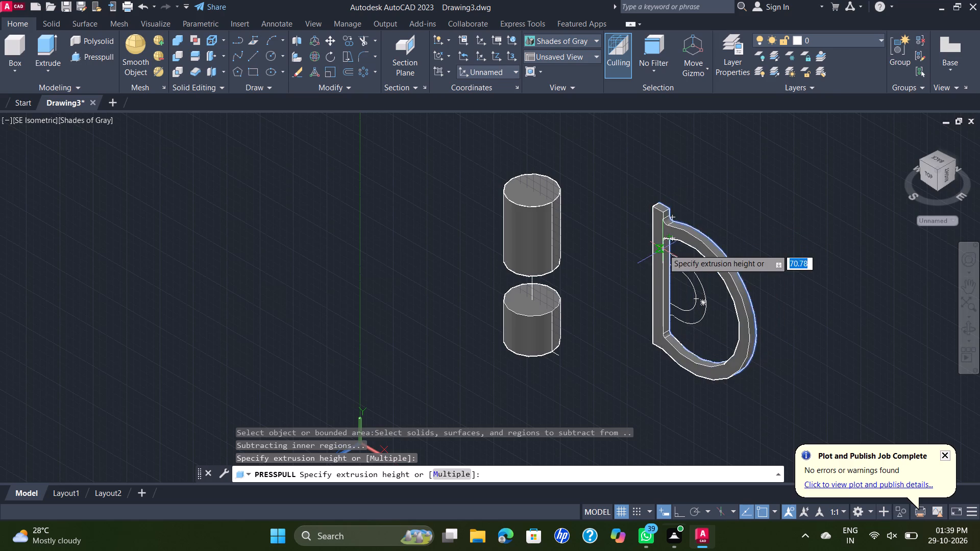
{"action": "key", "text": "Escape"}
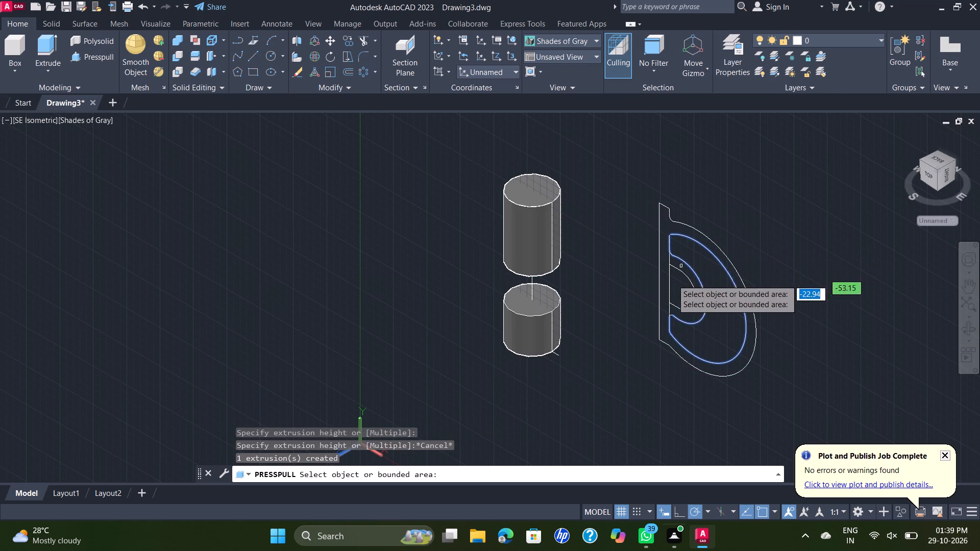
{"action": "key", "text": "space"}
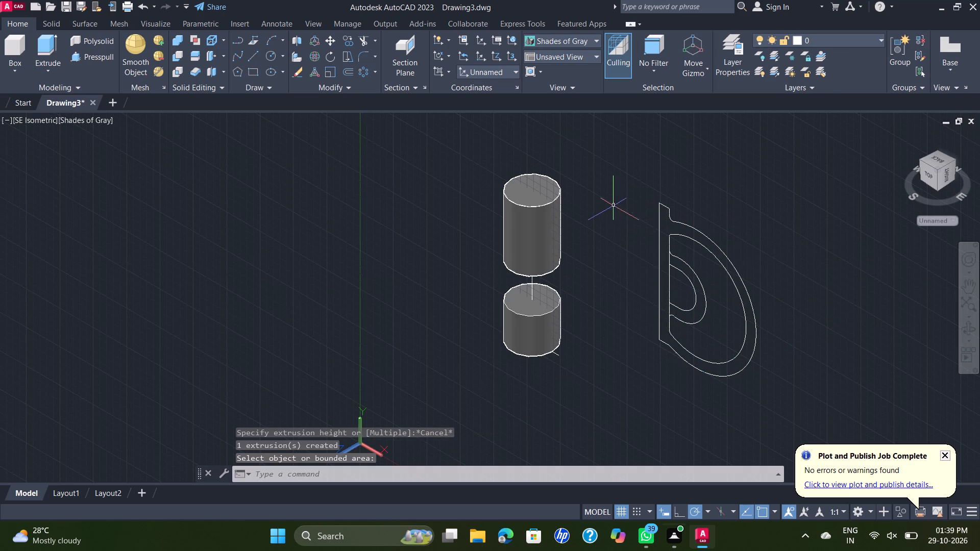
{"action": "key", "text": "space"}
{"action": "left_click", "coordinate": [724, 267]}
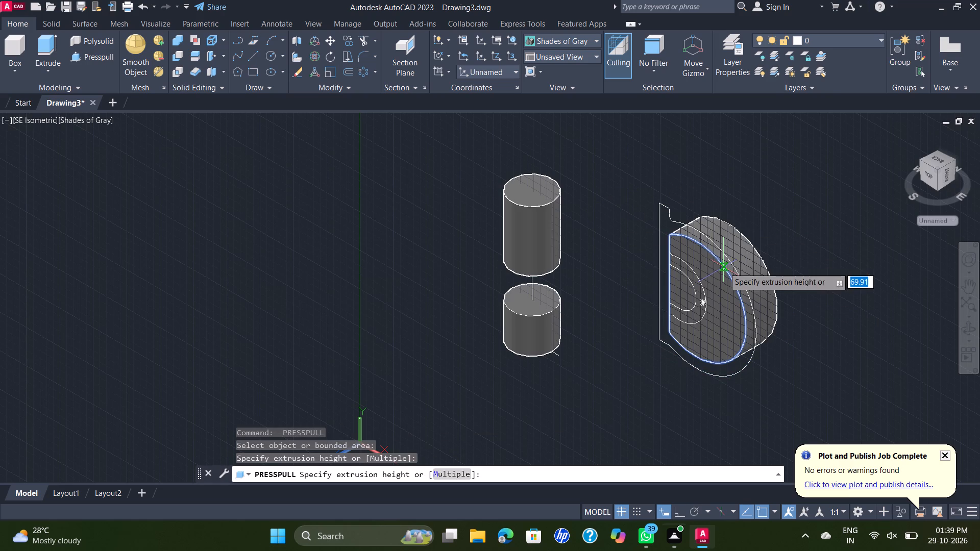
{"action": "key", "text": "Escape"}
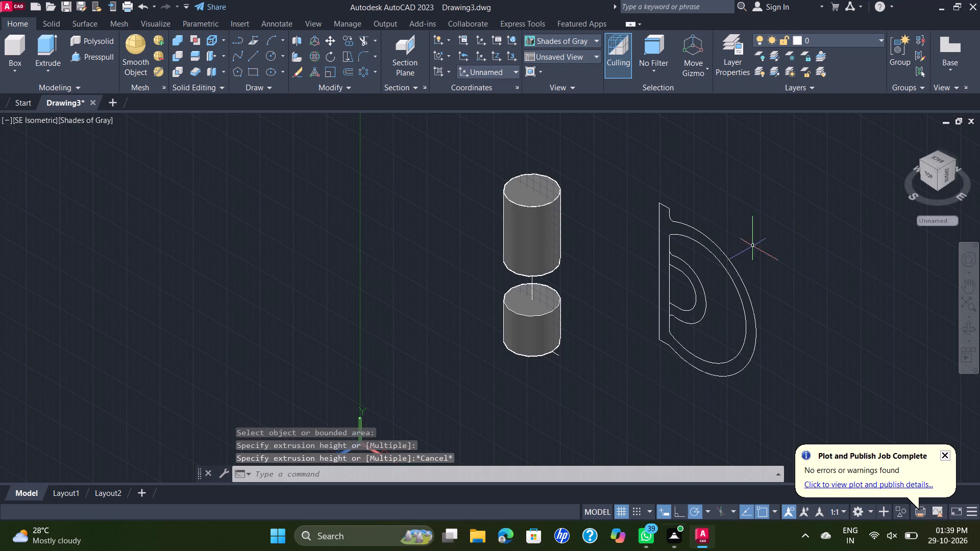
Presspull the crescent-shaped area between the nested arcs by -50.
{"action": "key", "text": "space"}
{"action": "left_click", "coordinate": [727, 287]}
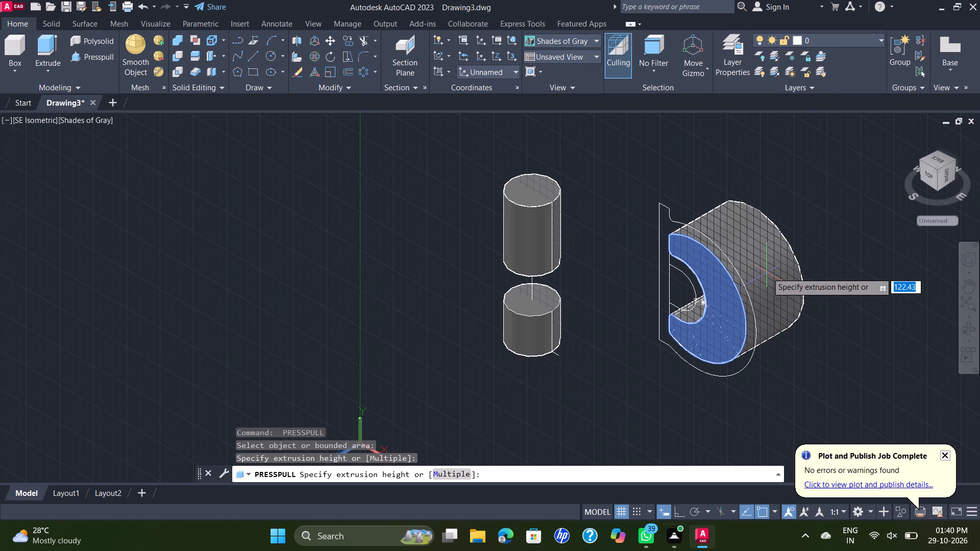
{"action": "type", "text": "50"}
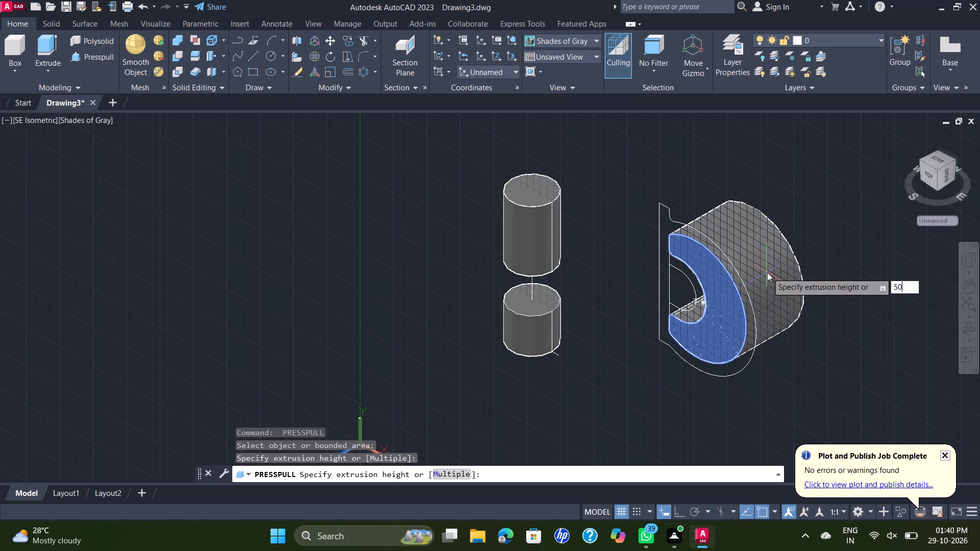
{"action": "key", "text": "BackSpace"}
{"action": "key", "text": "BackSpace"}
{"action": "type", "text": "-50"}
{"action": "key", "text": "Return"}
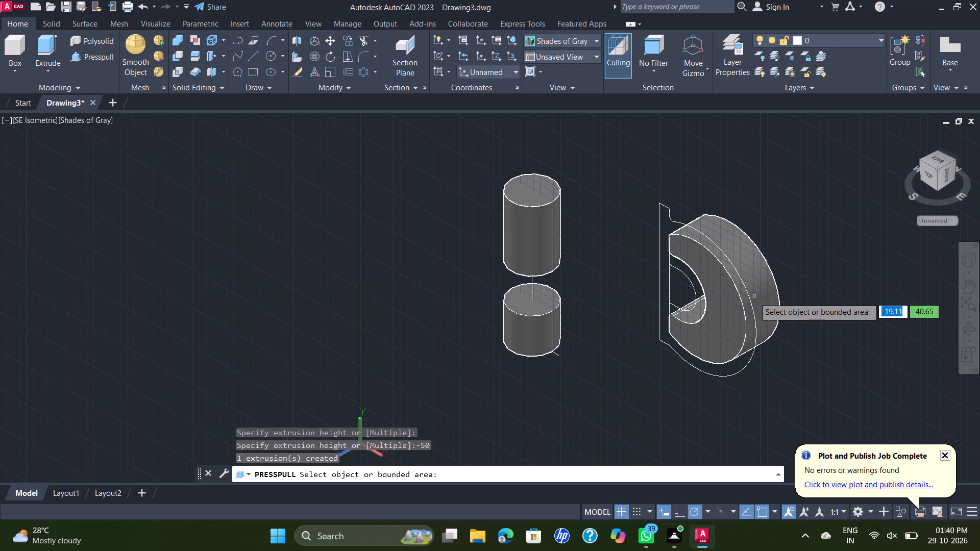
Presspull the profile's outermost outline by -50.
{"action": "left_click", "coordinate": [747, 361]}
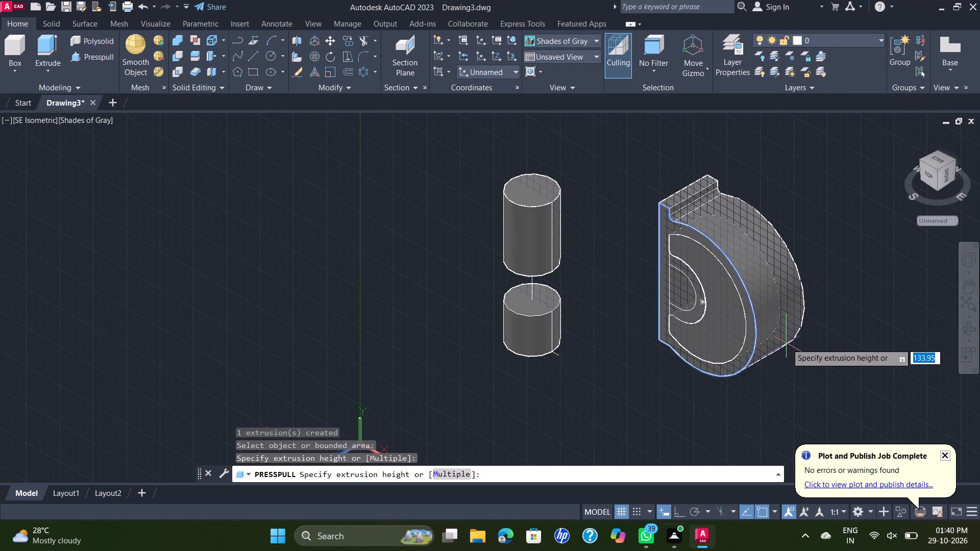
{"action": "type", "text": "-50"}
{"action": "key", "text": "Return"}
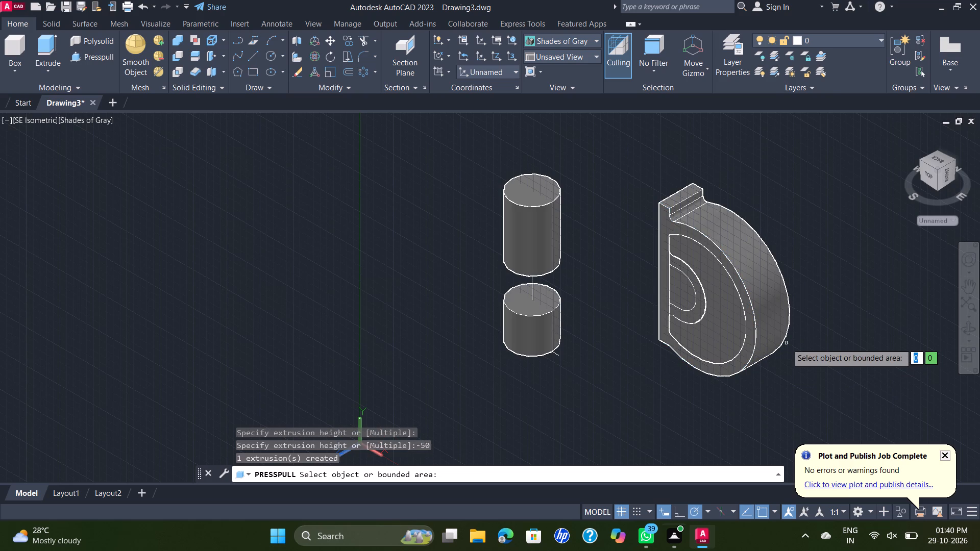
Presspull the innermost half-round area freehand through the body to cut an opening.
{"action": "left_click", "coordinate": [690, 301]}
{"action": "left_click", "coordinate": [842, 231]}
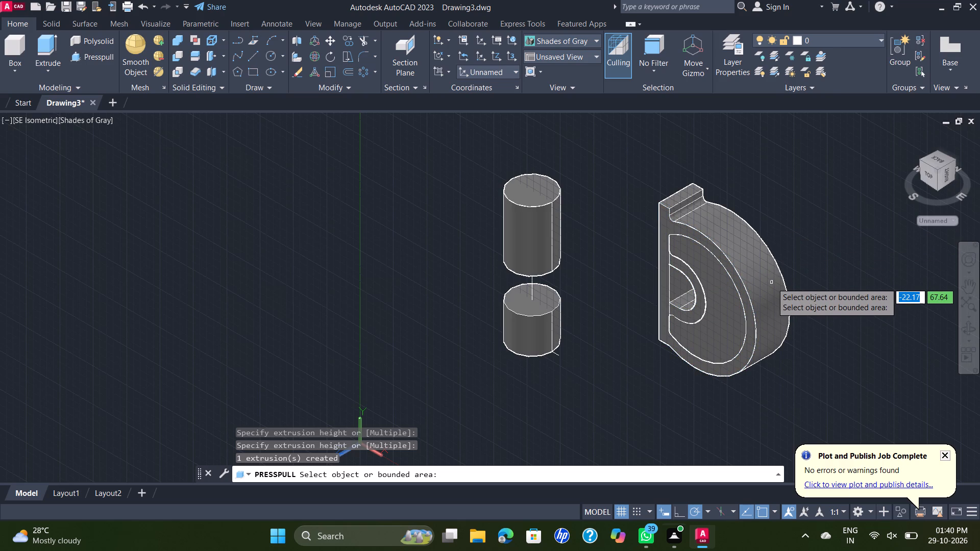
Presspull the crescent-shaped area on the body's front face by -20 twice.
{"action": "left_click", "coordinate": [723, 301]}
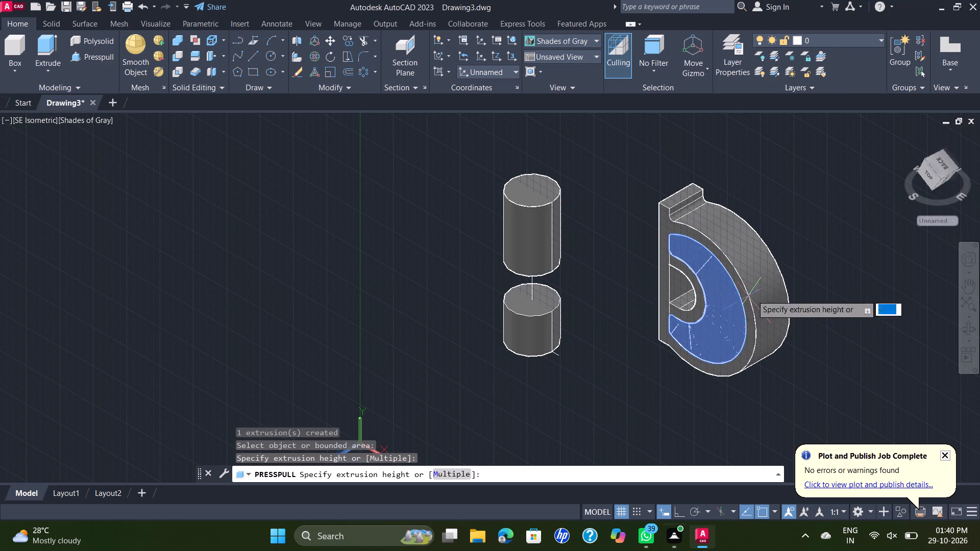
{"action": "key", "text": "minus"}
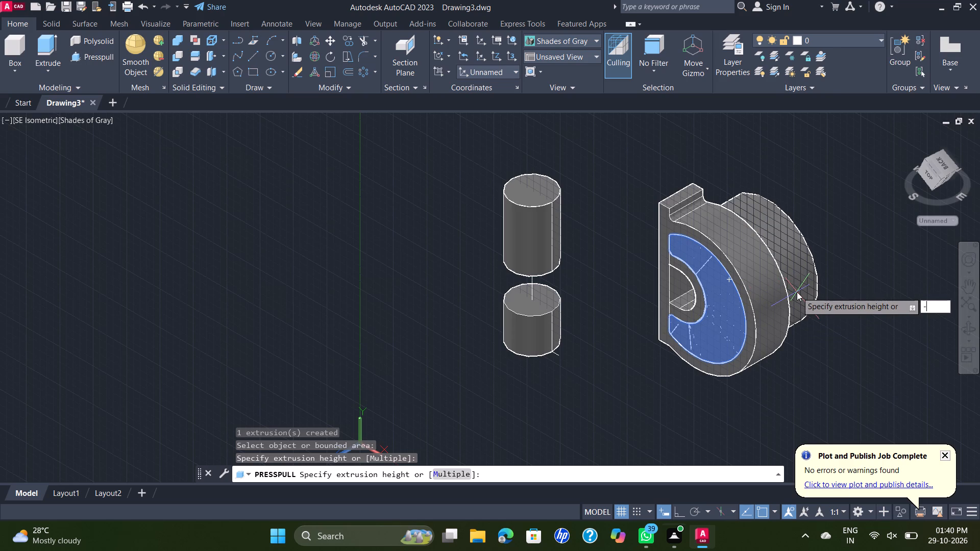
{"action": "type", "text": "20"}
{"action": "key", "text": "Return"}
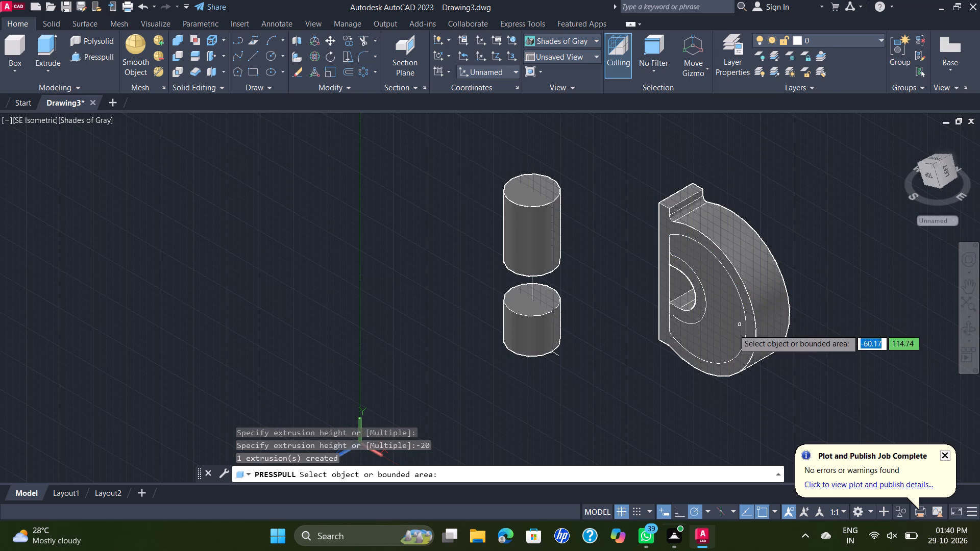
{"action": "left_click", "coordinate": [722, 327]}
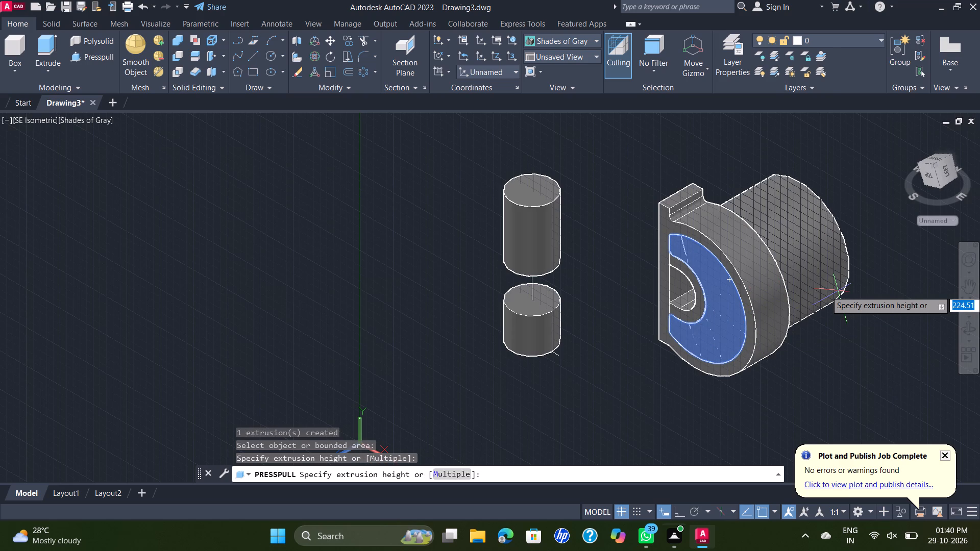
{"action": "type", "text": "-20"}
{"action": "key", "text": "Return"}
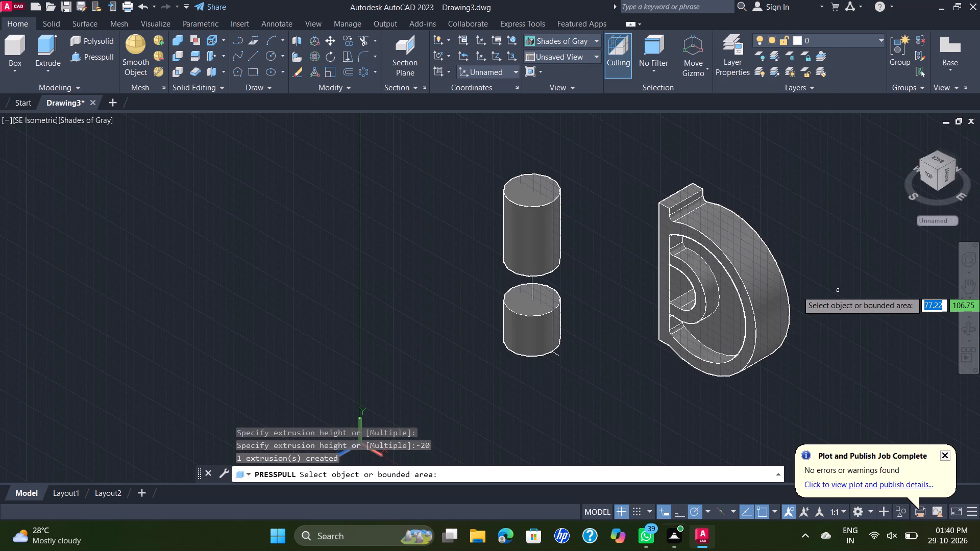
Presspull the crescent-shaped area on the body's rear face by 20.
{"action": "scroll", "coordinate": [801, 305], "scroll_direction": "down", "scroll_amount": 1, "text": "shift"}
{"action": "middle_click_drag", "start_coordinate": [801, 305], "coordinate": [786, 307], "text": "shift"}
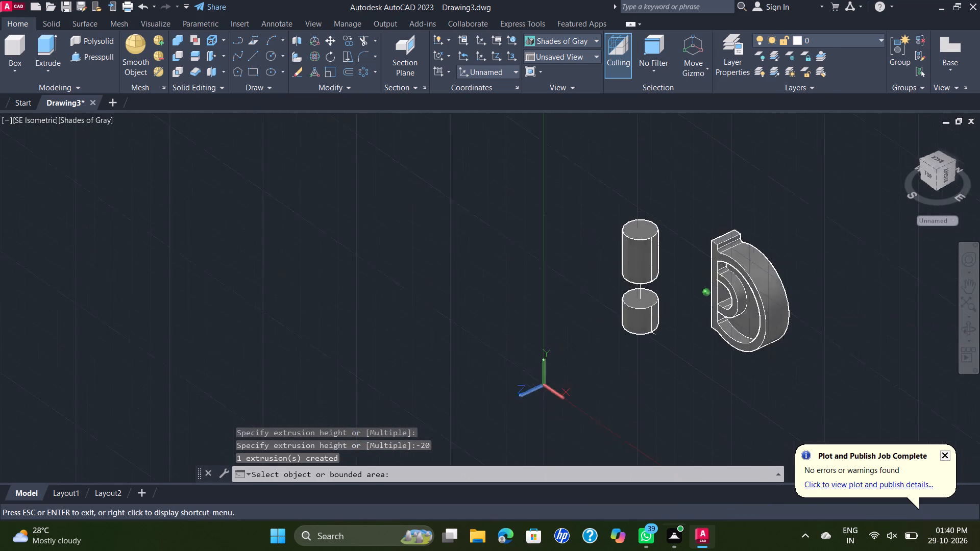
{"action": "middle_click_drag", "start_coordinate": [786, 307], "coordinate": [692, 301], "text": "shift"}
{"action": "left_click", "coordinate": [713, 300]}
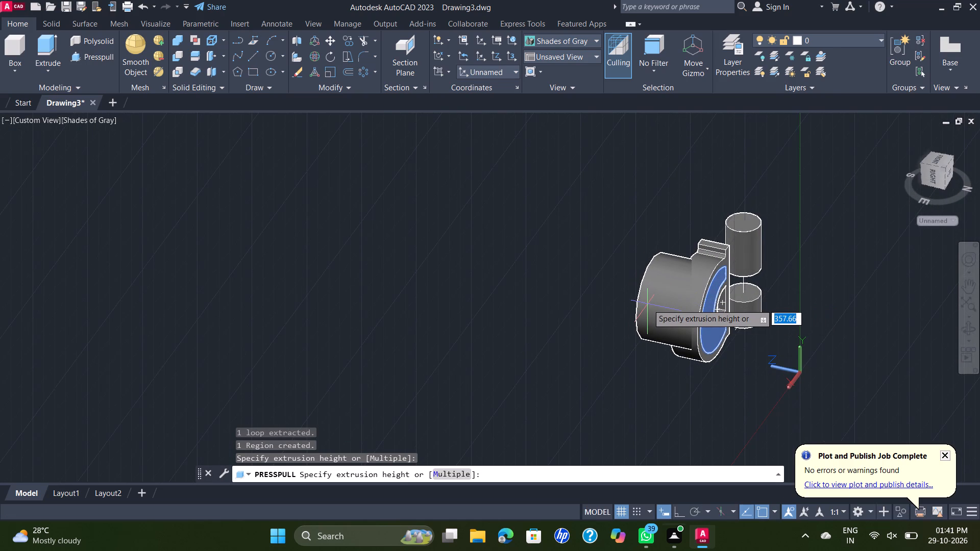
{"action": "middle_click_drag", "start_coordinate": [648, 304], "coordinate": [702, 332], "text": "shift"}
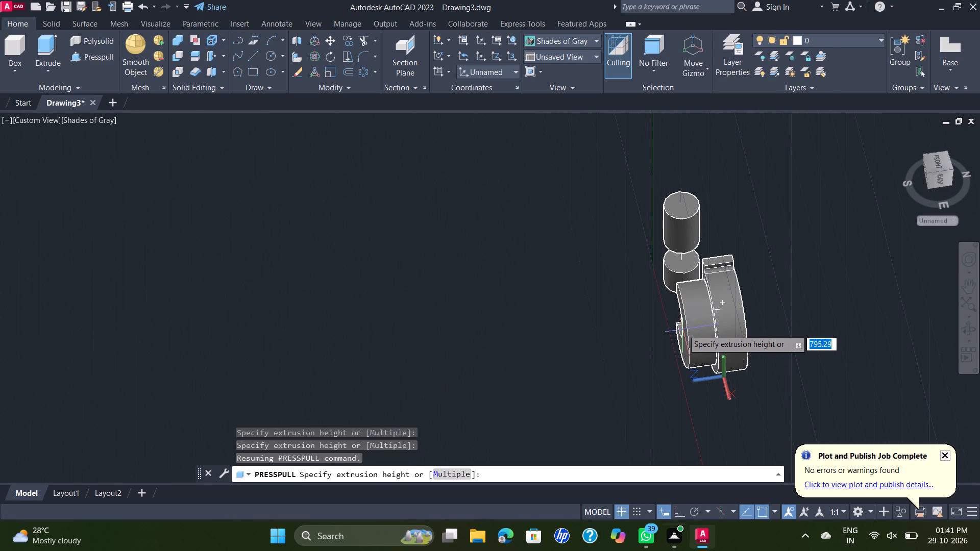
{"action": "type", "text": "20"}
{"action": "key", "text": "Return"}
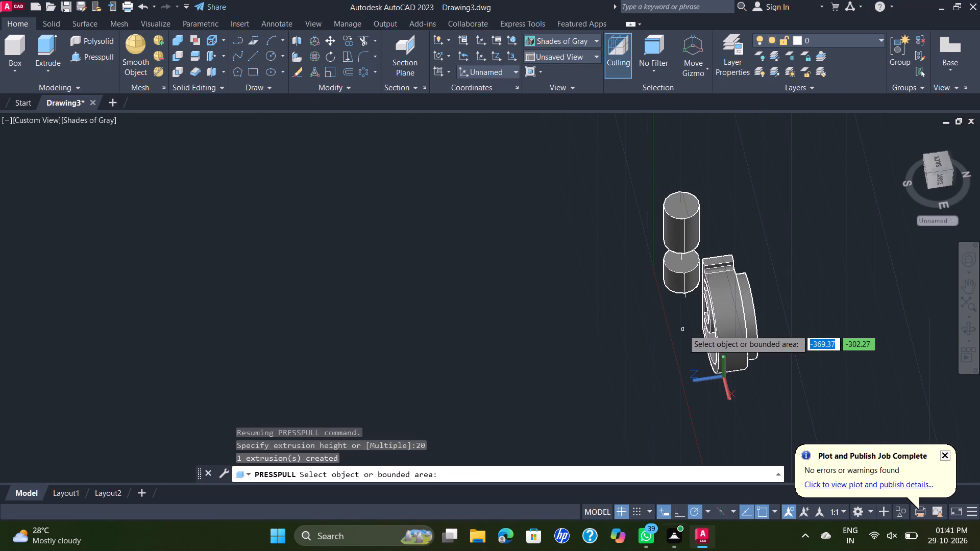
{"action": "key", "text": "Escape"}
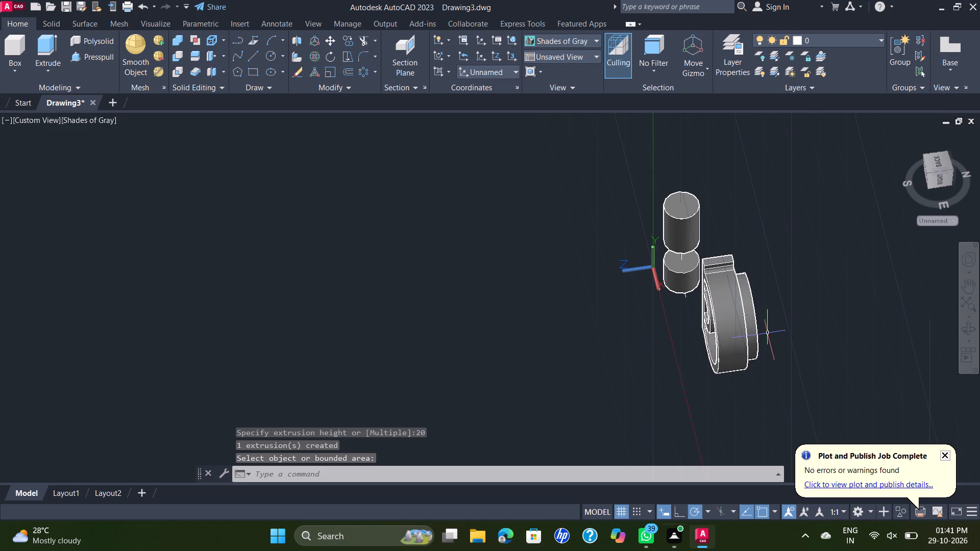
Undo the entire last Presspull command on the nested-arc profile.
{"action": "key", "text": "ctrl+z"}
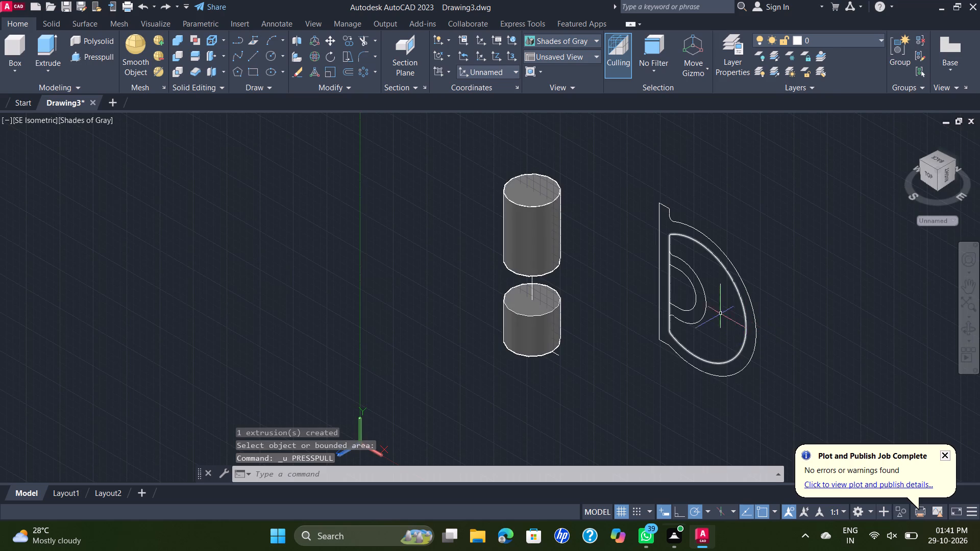
Presspull the crescent-shaped area between the nested arcs by -50.
{"action": "left_click", "coordinate": [96, 54]}
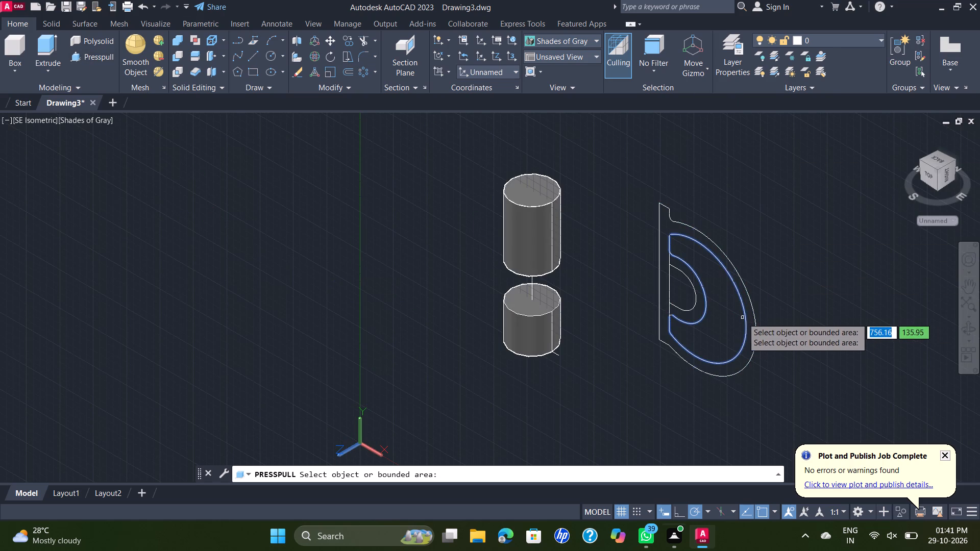
{"action": "left_click", "coordinate": [742, 318]}
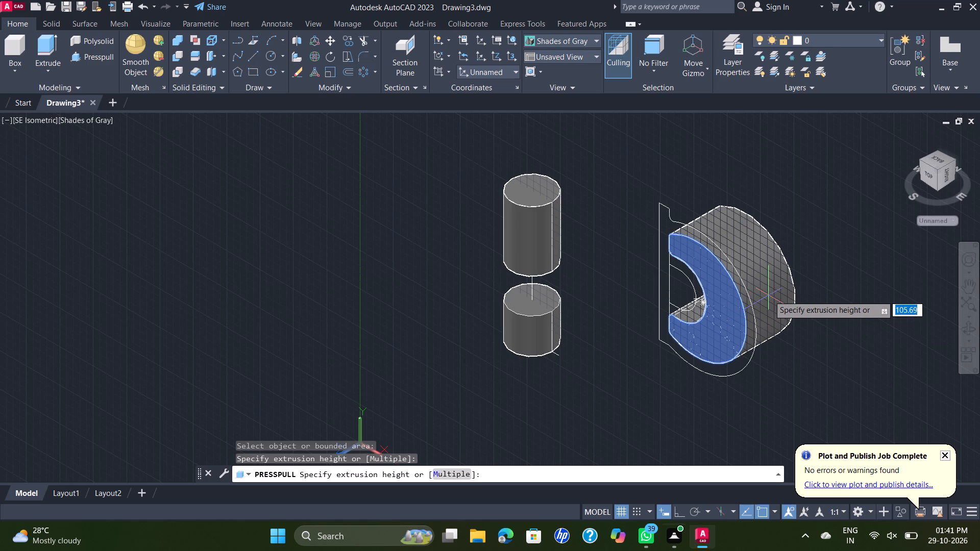
{"action": "key", "text": "minus"}
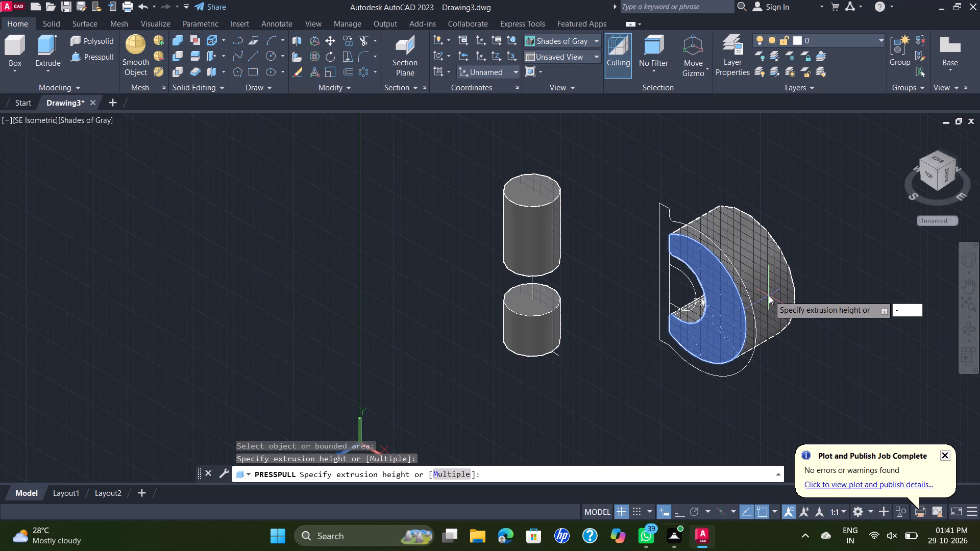
{"action": "type", "text": "50"}
{"action": "key", "text": "Return"}
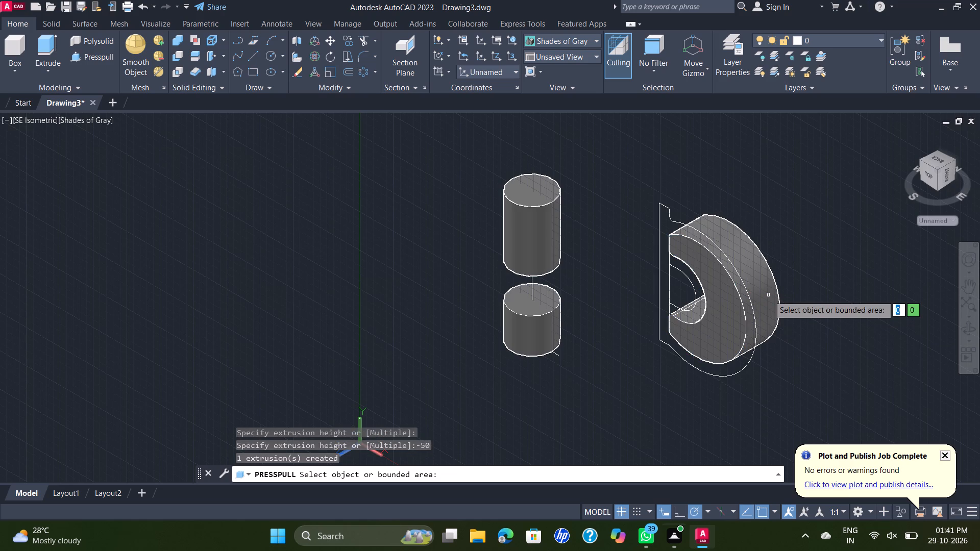
Presspull the profile's outermost outline by -50.
{"action": "left_click", "coordinate": [732, 374]}
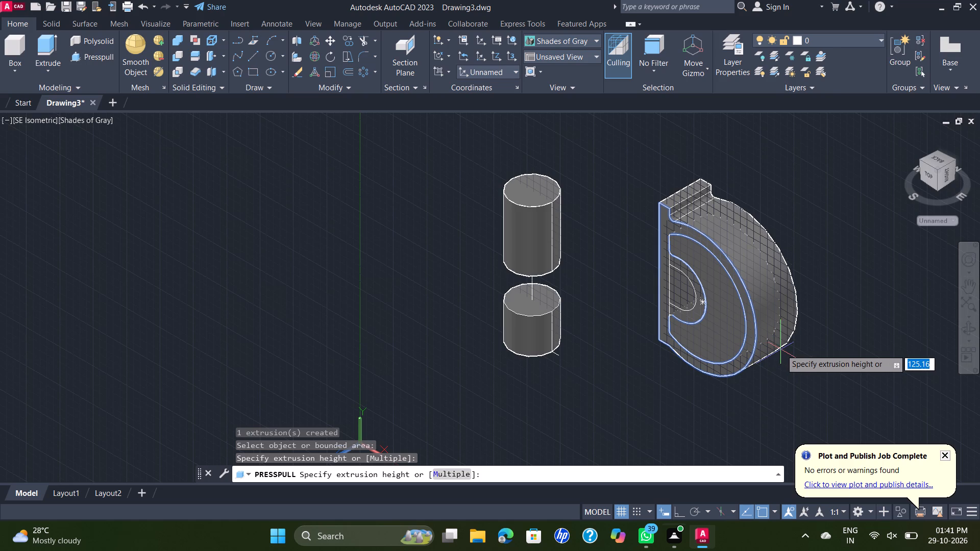
{"action": "type", "text": "-50"}
{"action": "key", "text": "Return"}
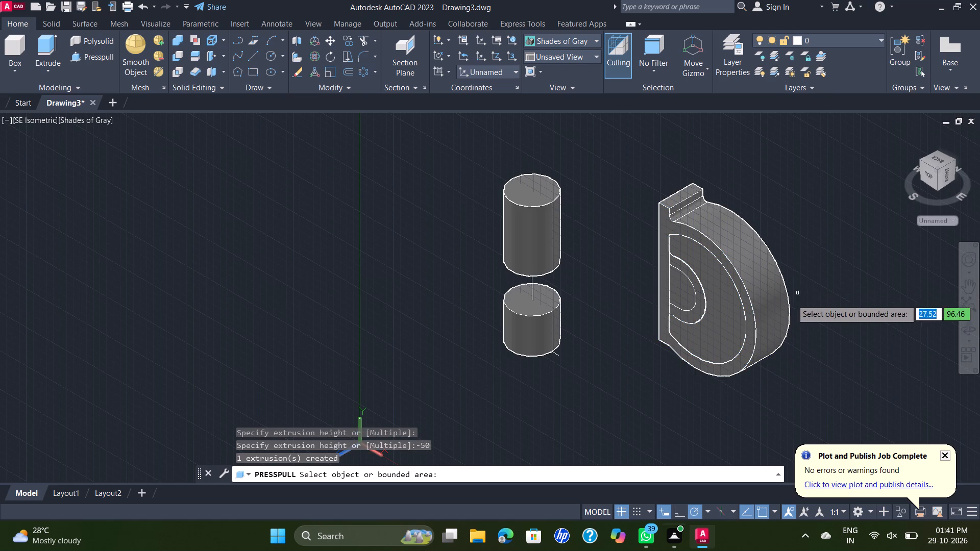
Presspull the crescent-shaped area on the body's rear face by -20.
{"action": "middle_click_drag", "start_coordinate": [798, 298], "coordinate": [709, 282], "text": "shift"}
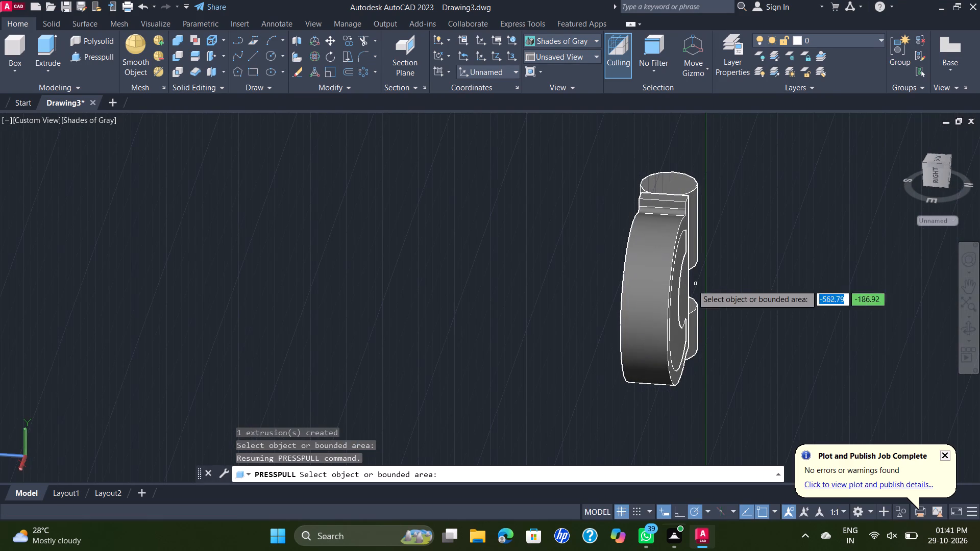
{"action": "left_click", "coordinate": [676, 281]}
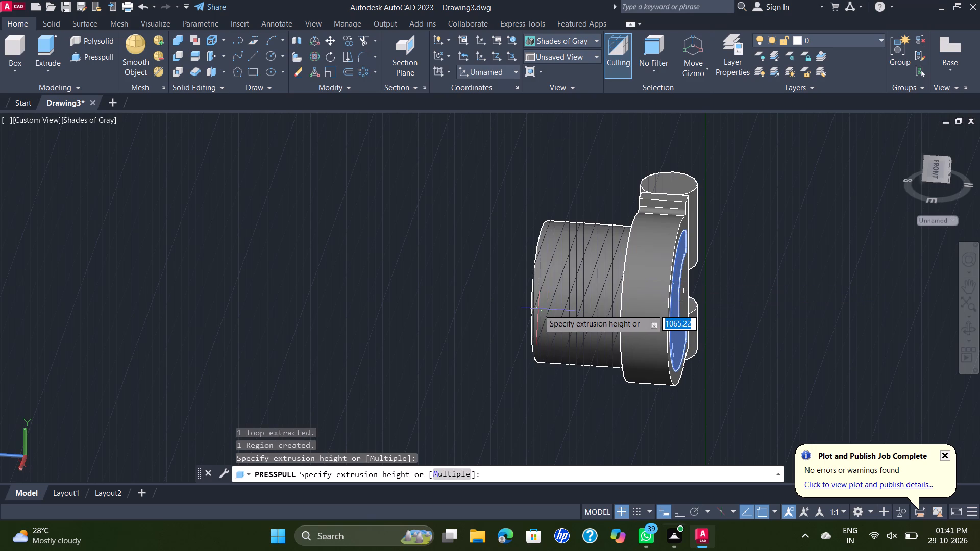
{"action": "type", "text": "-20"}
{"action": "key", "text": "Return"}
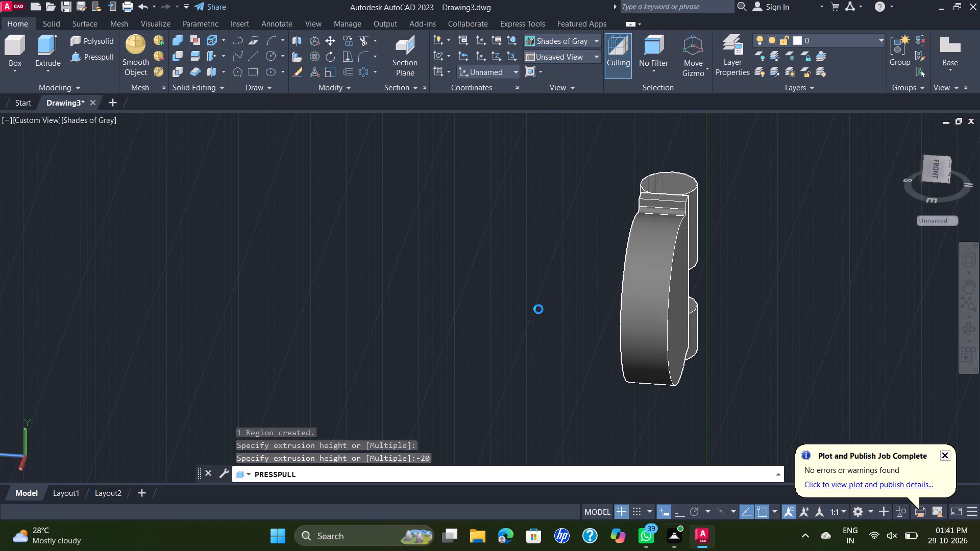
{"action": "scroll", "coordinate": [712, 308], "scroll_direction": "down", "scroll_amount": 1}
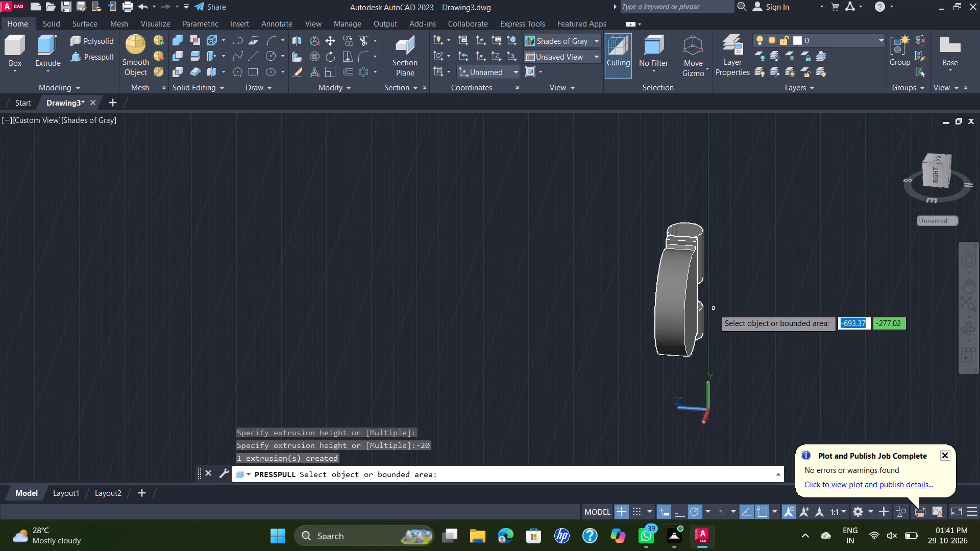
{"action": "scroll", "coordinate": [719, 306], "scroll_direction": "up", "scroll_amount": 3}
{"action": "key", "text": "Escape"}
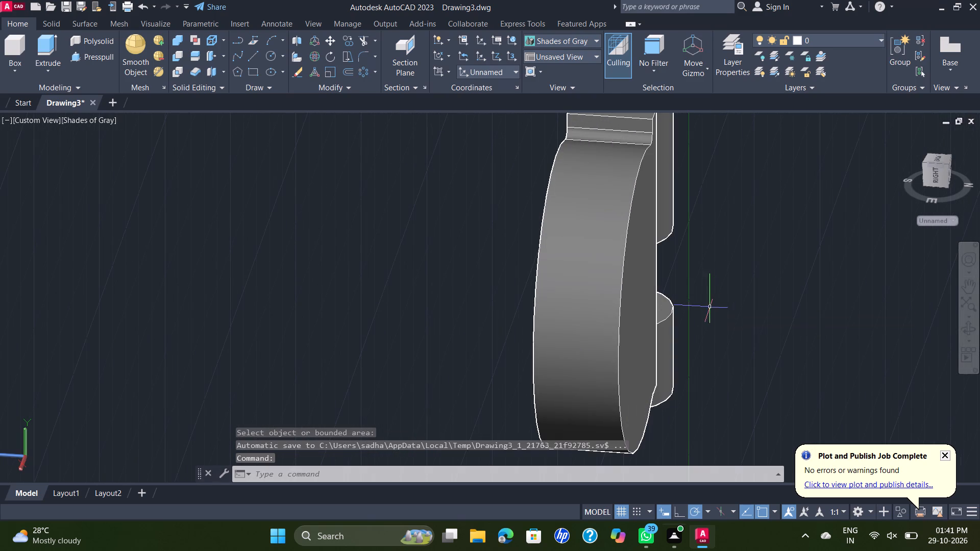
Undo the last Presspull commands on the nested-arc body, back to the flat profile.
{"action": "key", "text": "ctrl+z"}
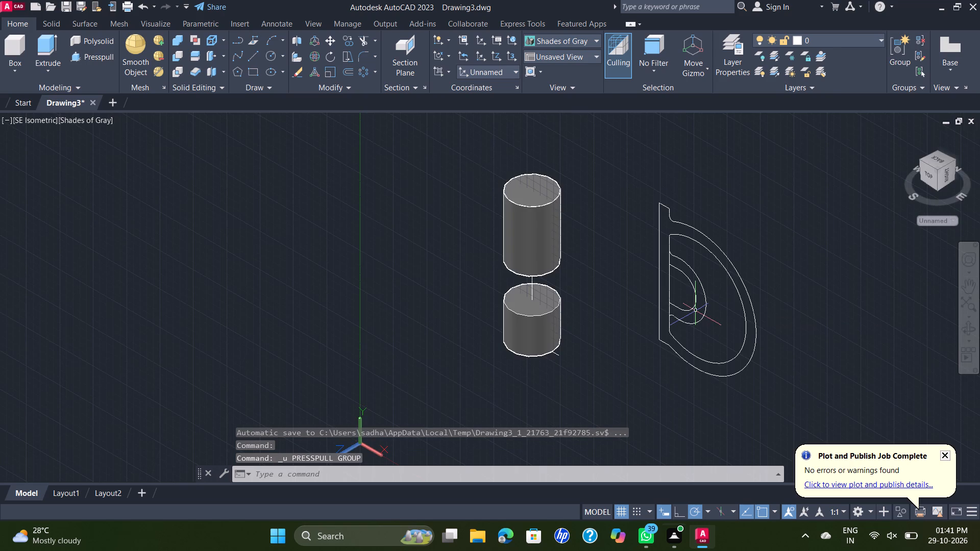
{"action": "key", "text": "space"}
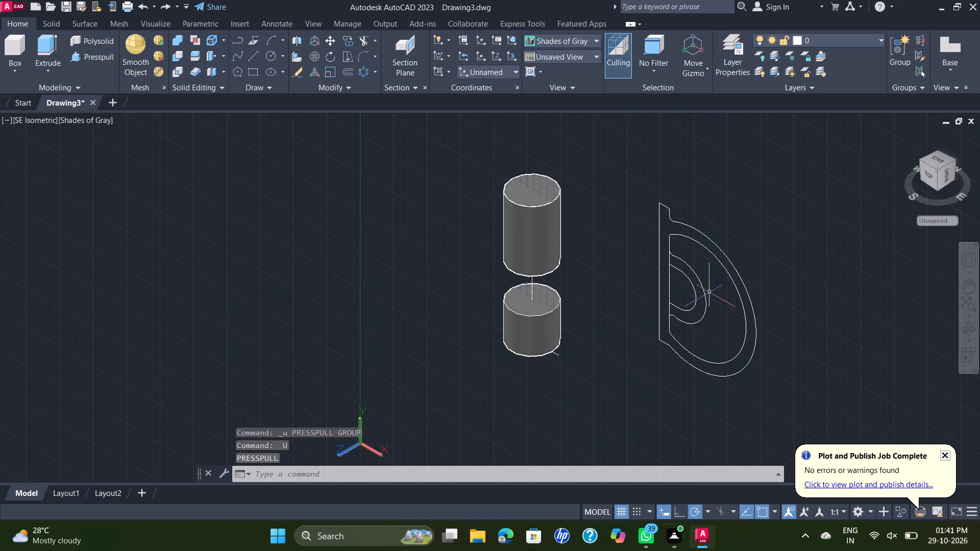
Presspull the crescent-shaped area between the nested arcs by -50.
{"action": "left_click", "coordinate": [102, 52]}
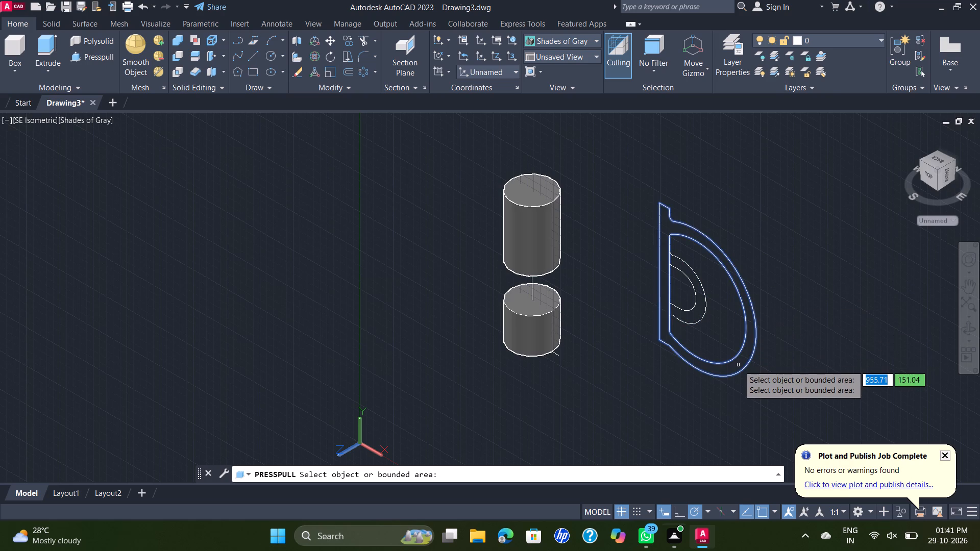
{"action": "left_click", "coordinate": [731, 355]}
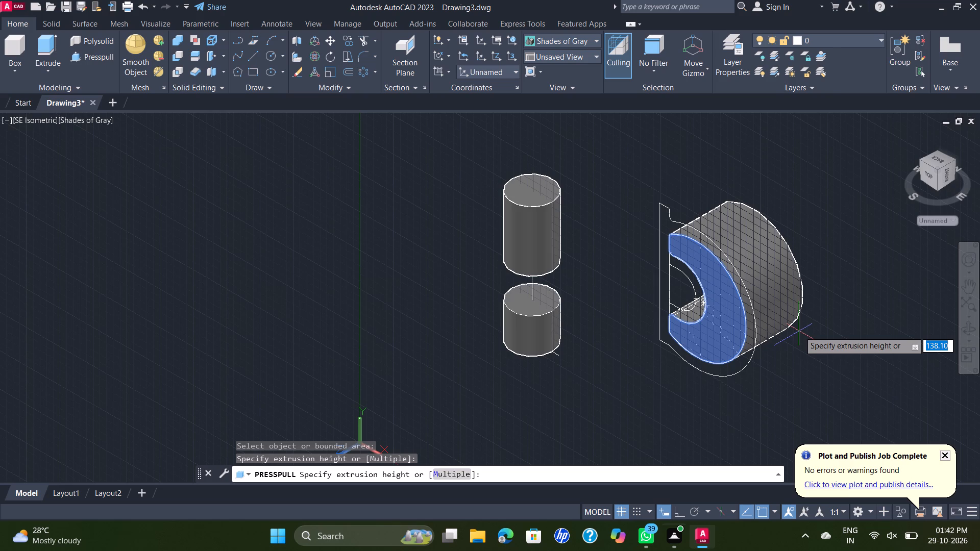
{"action": "type", "text": "-5"}
{"action": "key", "text": "0"}
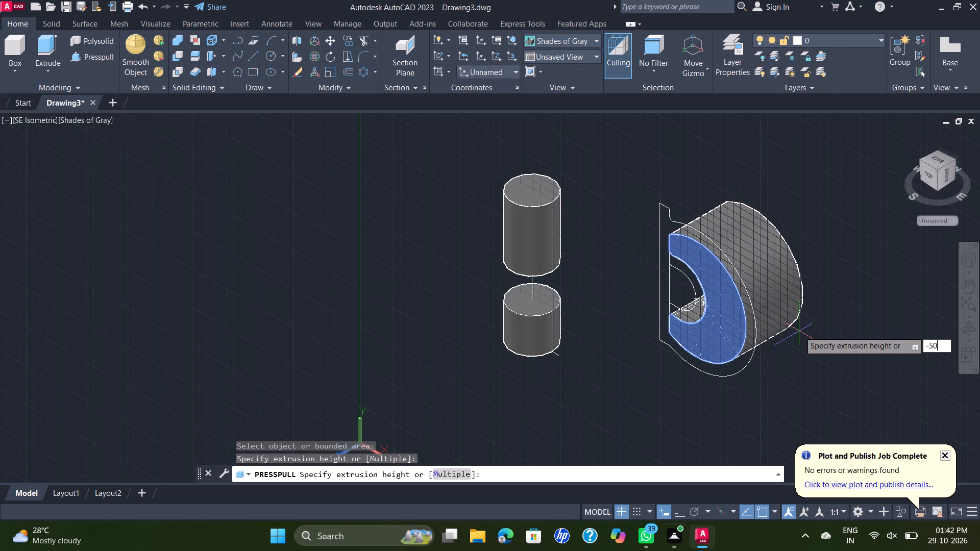
{"action": "key", "text": "Return"}
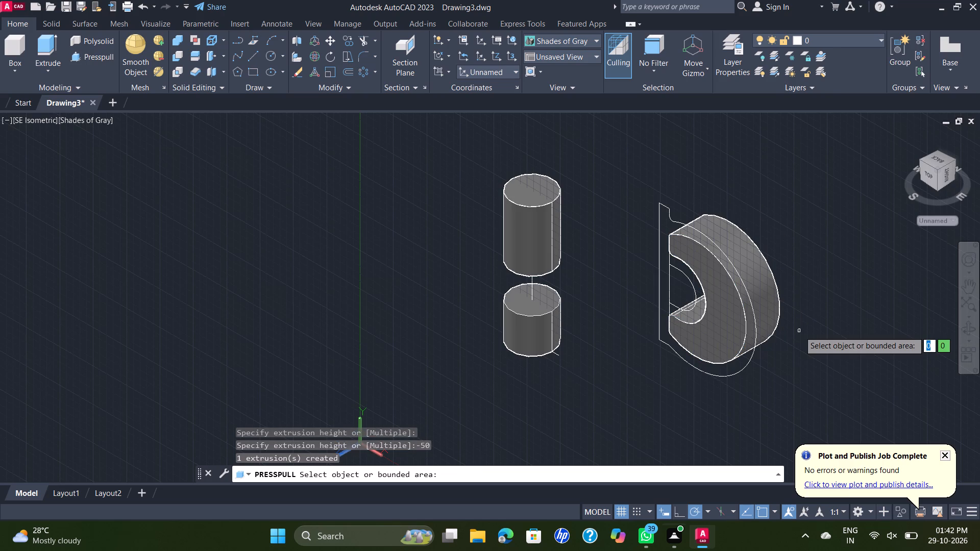
Presspull the profile's outer band, including its straight edge strip, by -50.
{"action": "left_click", "coordinate": [750, 352]}
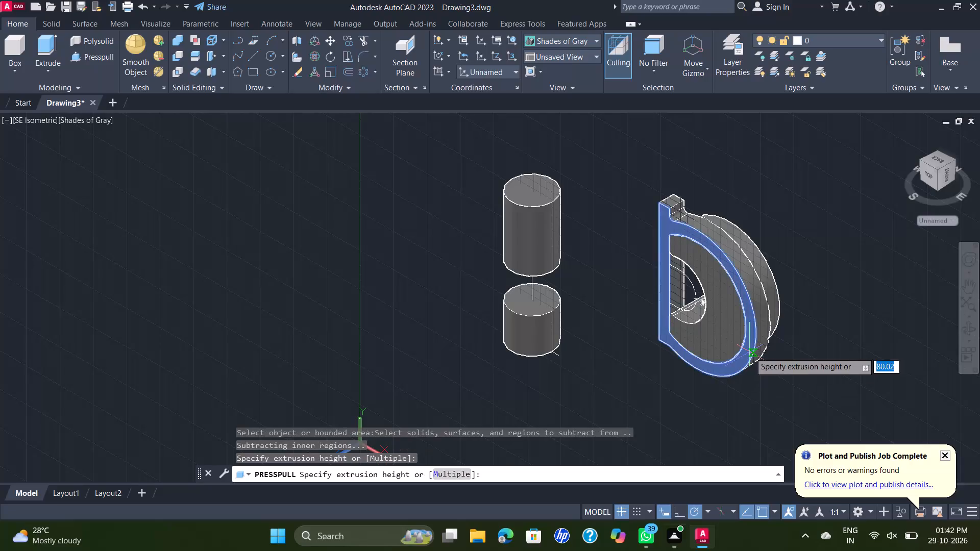
{"action": "type", "text": "-50"}
{"action": "key", "text": "Return"}
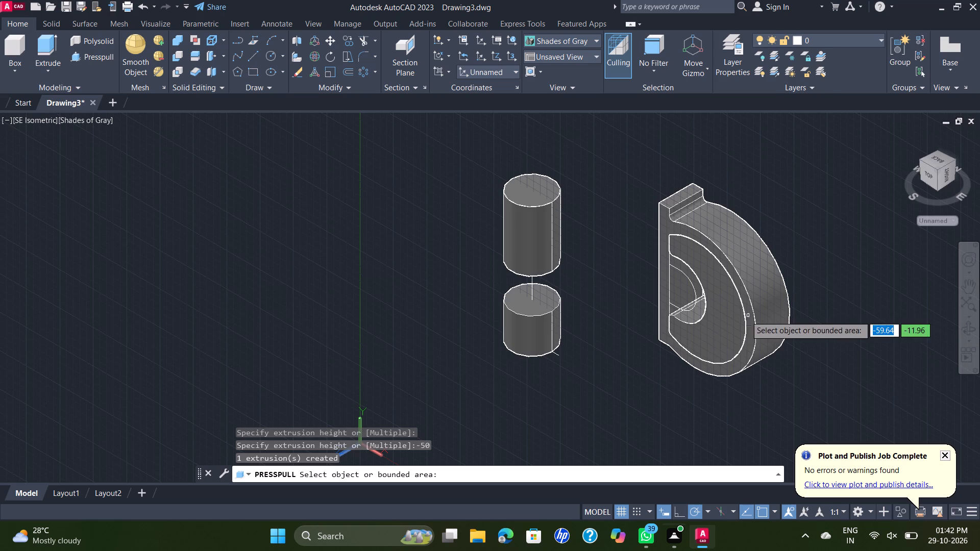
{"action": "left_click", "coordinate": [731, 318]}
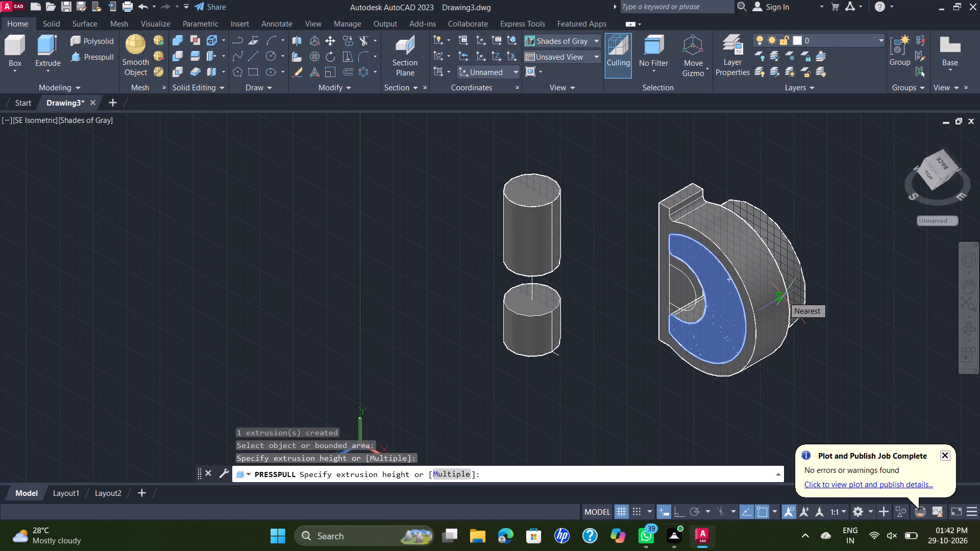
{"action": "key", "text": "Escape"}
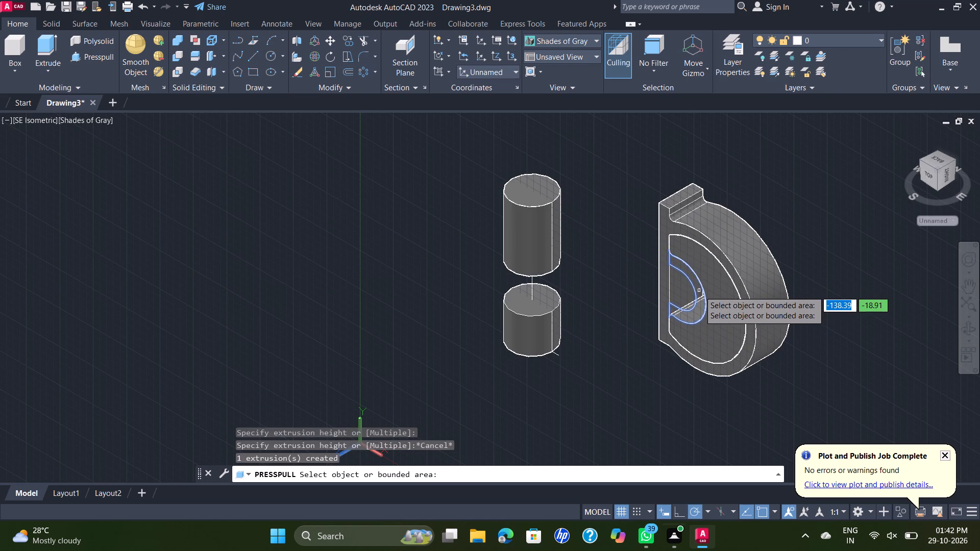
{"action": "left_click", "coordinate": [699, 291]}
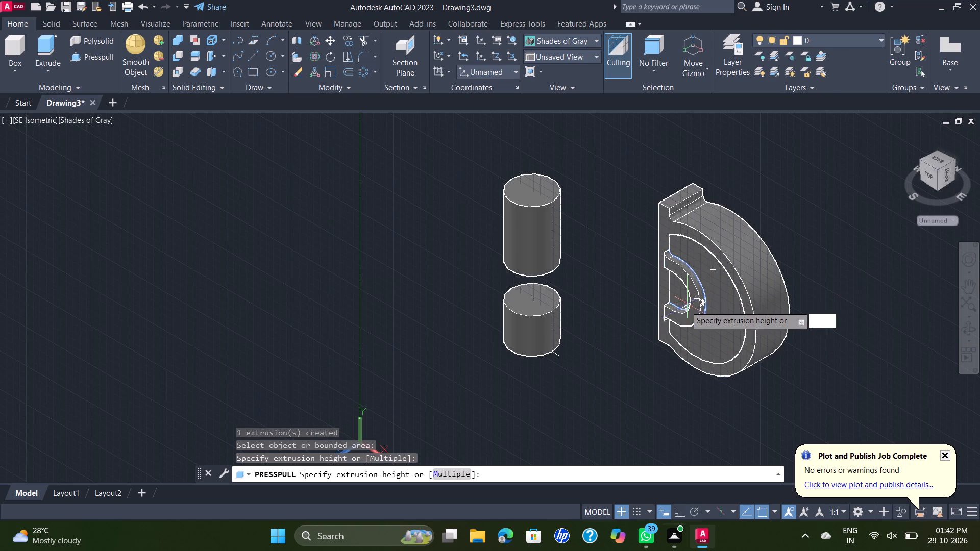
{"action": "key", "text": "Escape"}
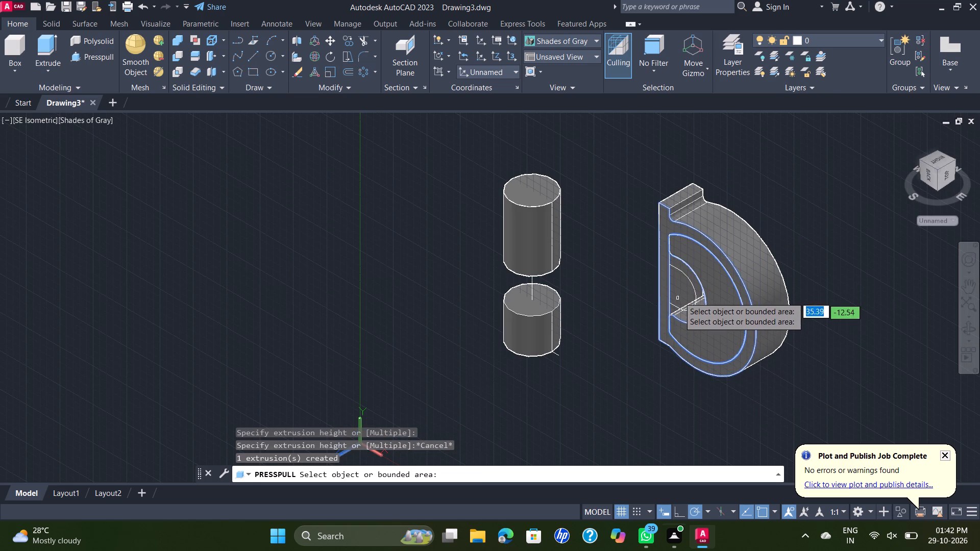
Presspull the thin half-ring between the two innermost arcs by -50.
{"action": "left_click", "coordinate": [704, 305]}
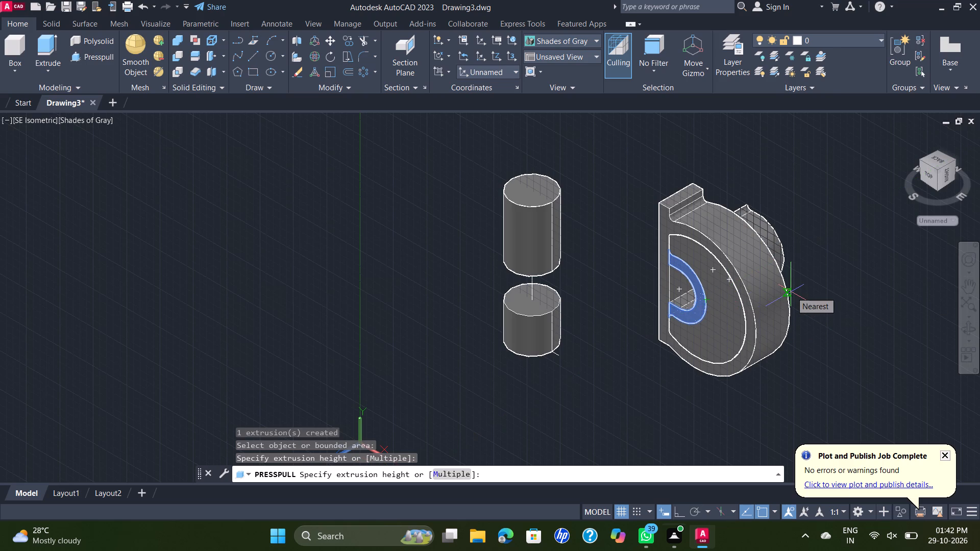
{"action": "type", "text": "-50"}
{"action": "key", "text": "Return"}
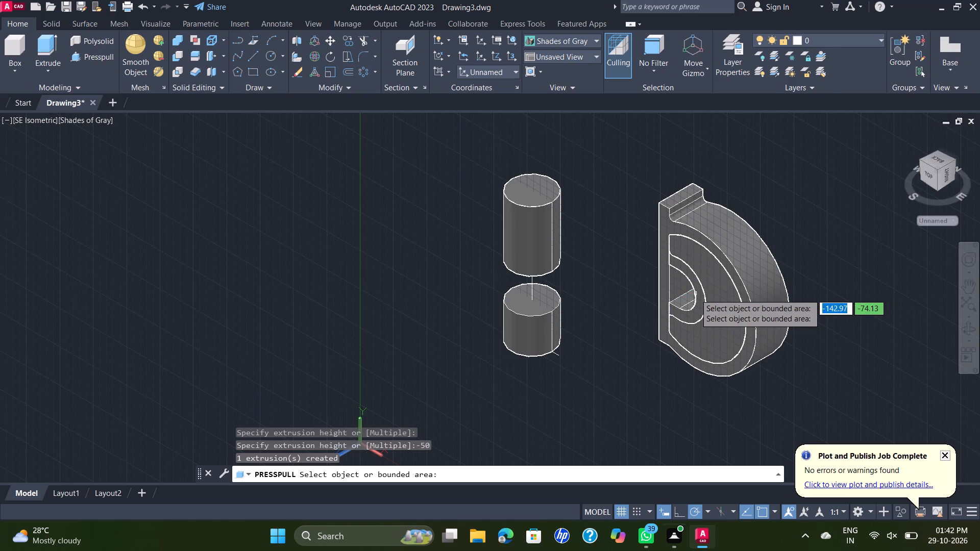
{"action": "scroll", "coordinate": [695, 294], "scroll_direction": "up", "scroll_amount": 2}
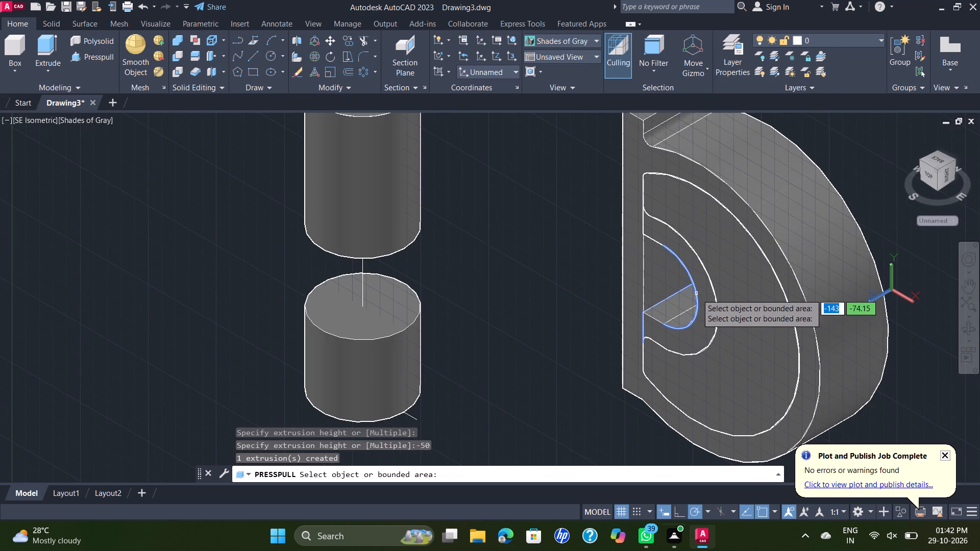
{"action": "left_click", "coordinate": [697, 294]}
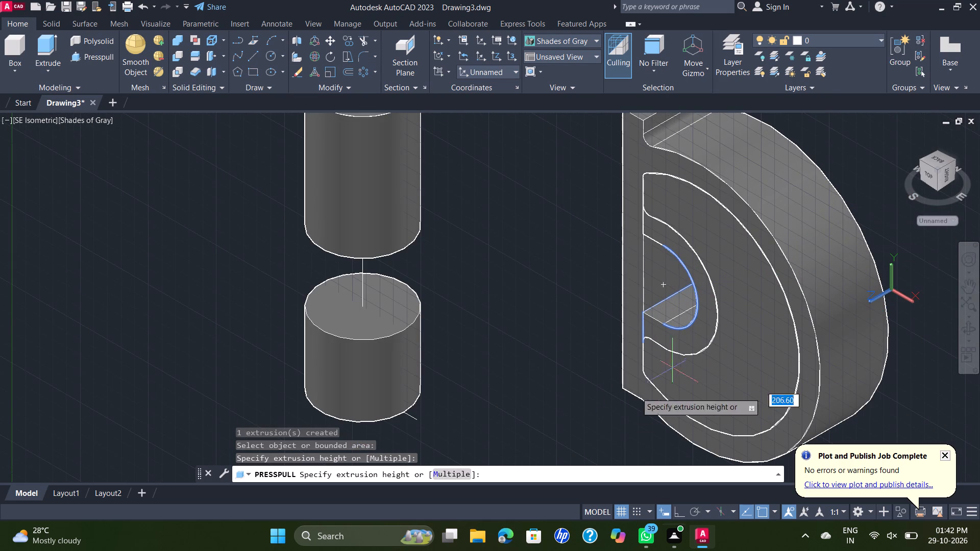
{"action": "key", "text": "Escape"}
Presspull the crescent-shaped area on the body's front face by -20.
{"action": "scroll", "coordinate": [657, 321], "scroll_direction": "down", "scroll_amount": 1}
{"action": "middle_click_drag", "start_coordinate": [668, 321], "coordinate": [626, 327]}
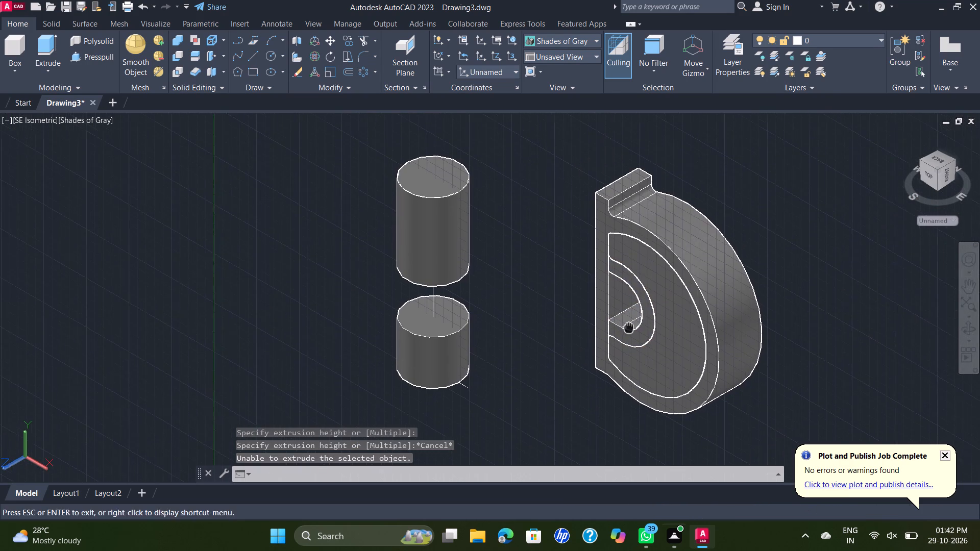
{"action": "middle_click_drag", "start_coordinate": [626, 327], "coordinate": [627, 327]}
{"action": "scroll", "coordinate": [632, 316], "scroll_direction": "up", "scroll_amount": 1}
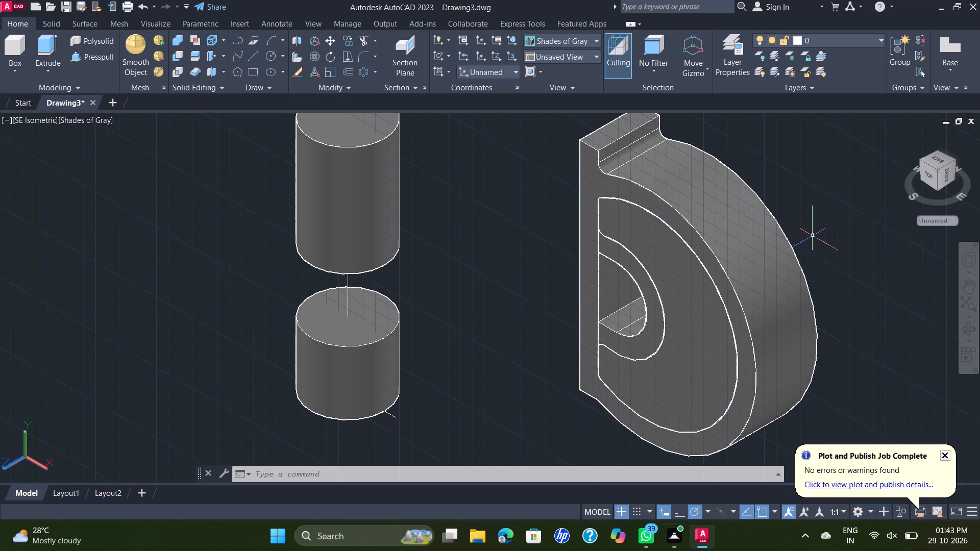
{"action": "scroll", "coordinate": [813, 236], "scroll_direction": "down", "scroll_amount": 1}
{"action": "middle_click_drag", "start_coordinate": [806, 236], "coordinate": [750, 262]}
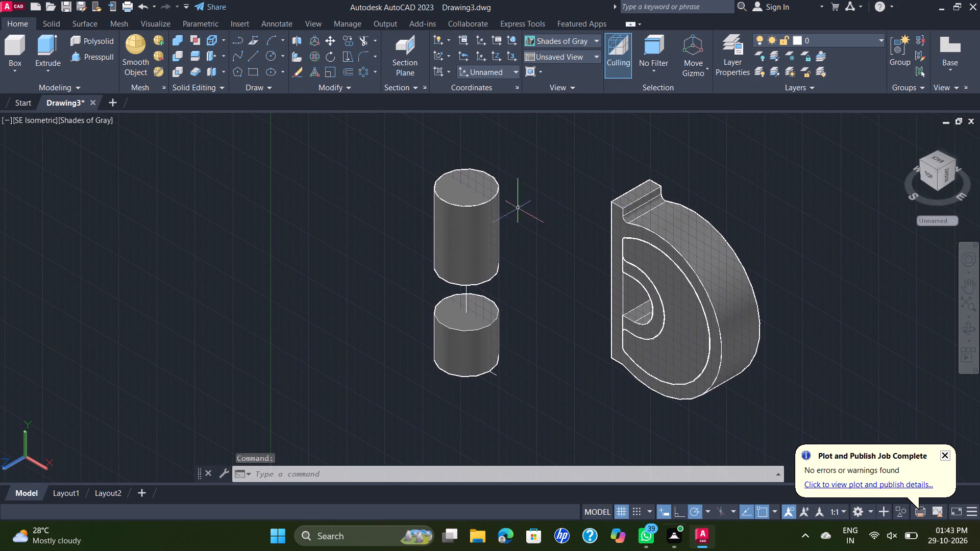
{"action": "left_click", "coordinate": [112, 55]}
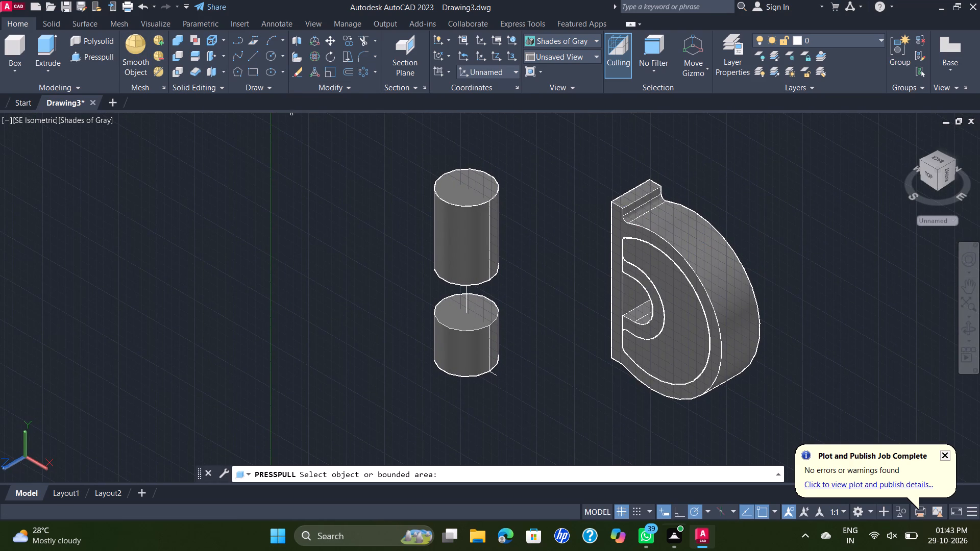
{"action": "left_click", "coordinate": [680, 358]}
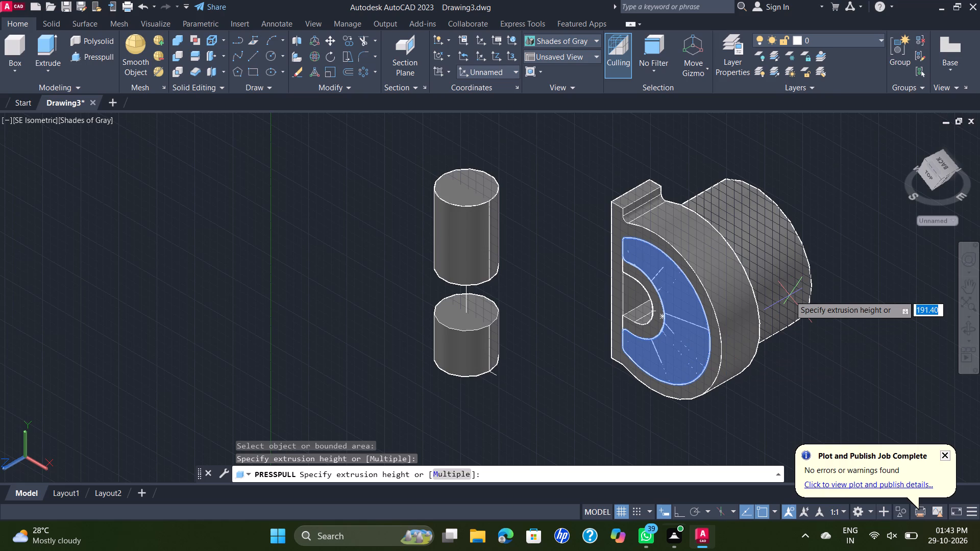
{"action": "type", "text": "-20"}
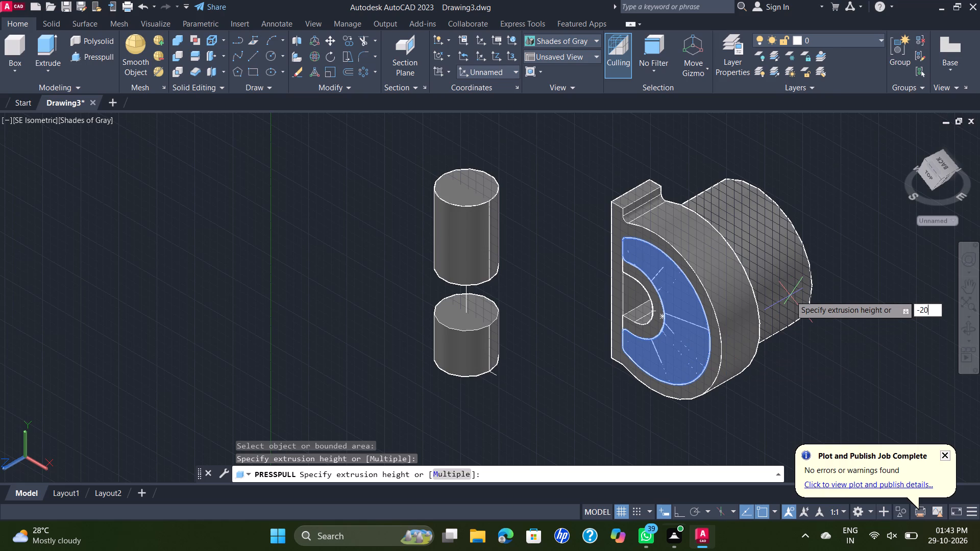
{"action": "key", "text": "Return"}
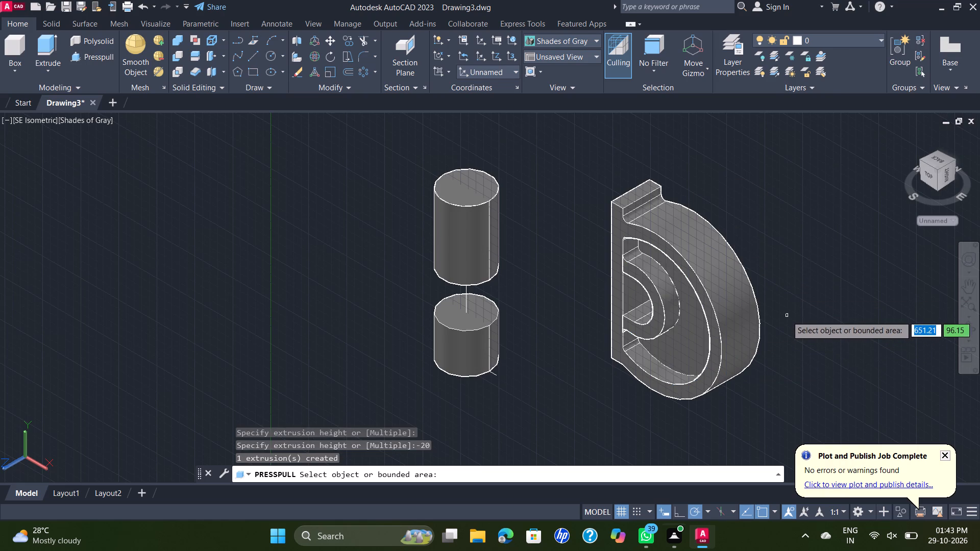
Presspull the crescent-shaped area on the body's rear face by -20 and end the command.
{"action": "middle_click_drag", "start_coordinate": [783, 325], "coordinate": [684, 330], "text": "shift"}
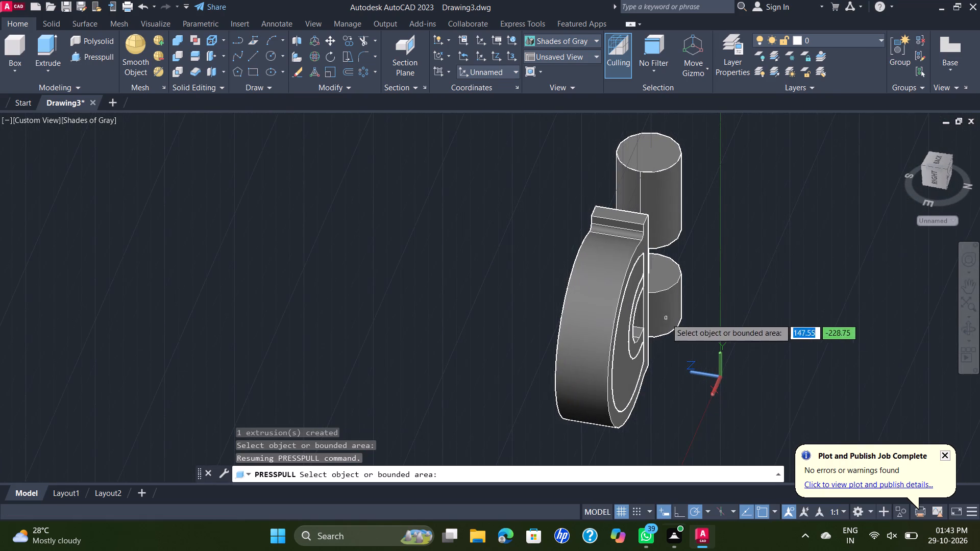
{"action": "left_click", "coordinate": [635, 278]}
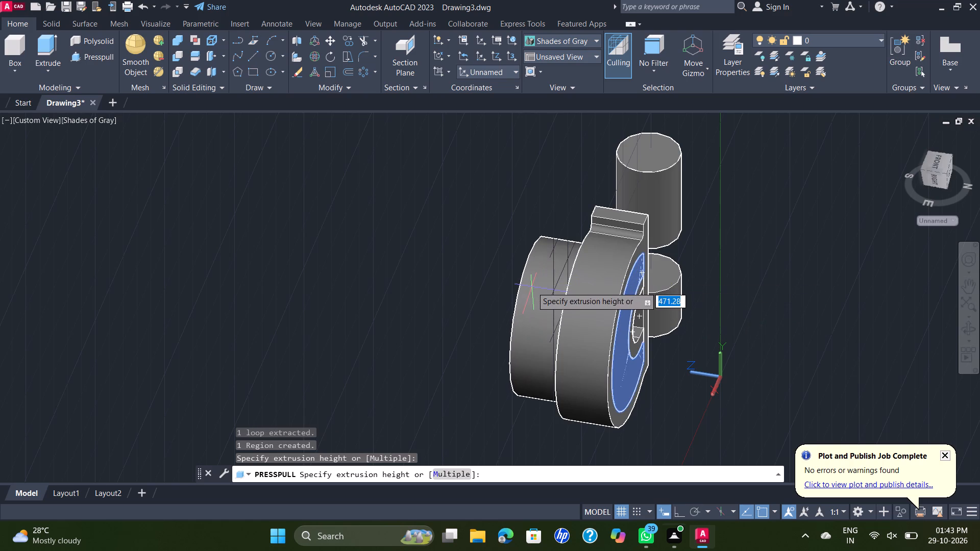
{"action": "type", "text": "-20"}
{"action": "key", "text": "Return"}
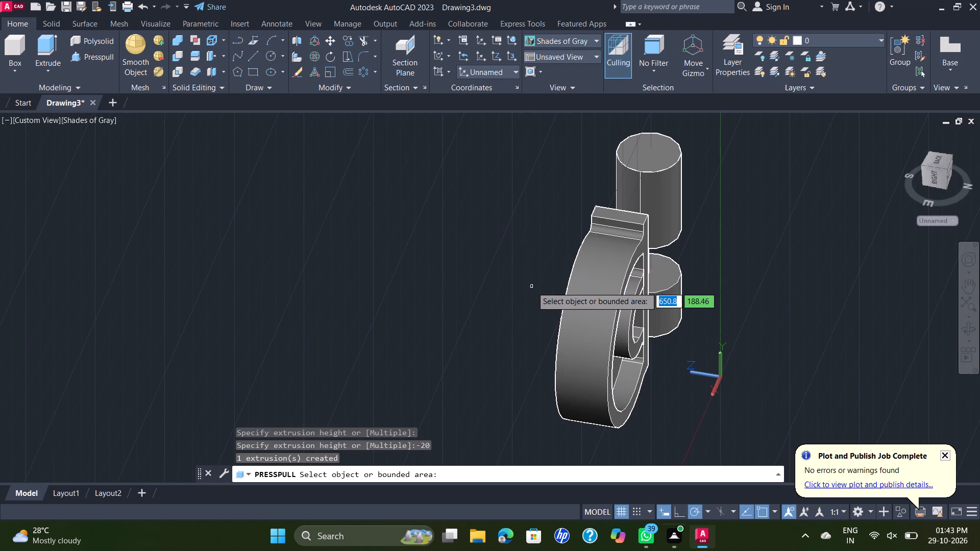
{"action": "middle_click_drag", "start_coordinate": [685, 366], "coordinate": [797, 338], "text": "shift"}
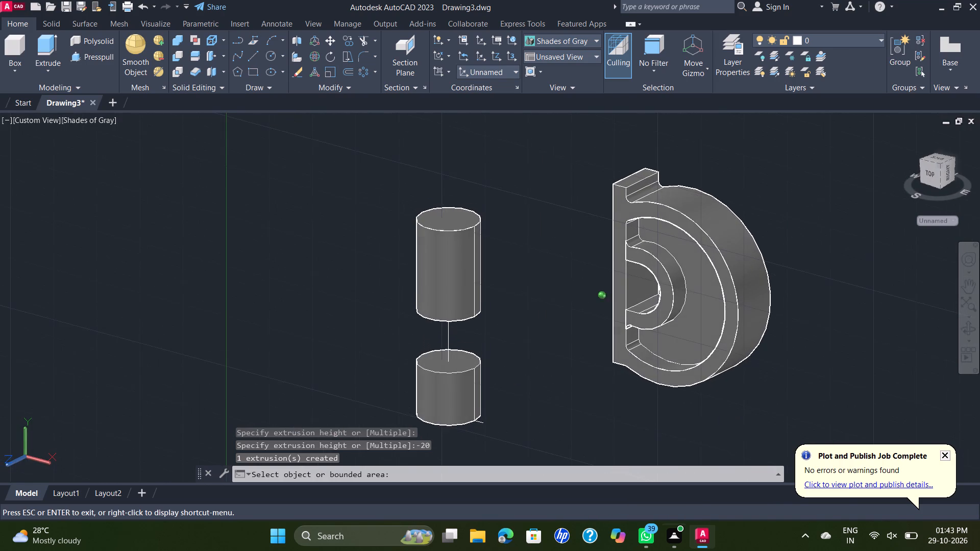
{"action": "middle_click_drag", "start_coordinate": [797, 338], "coordinate": [797, 338], "text": "shift"}
{"action": "key", "text": "grave"}
{"action": "key", "text": "Escape"}
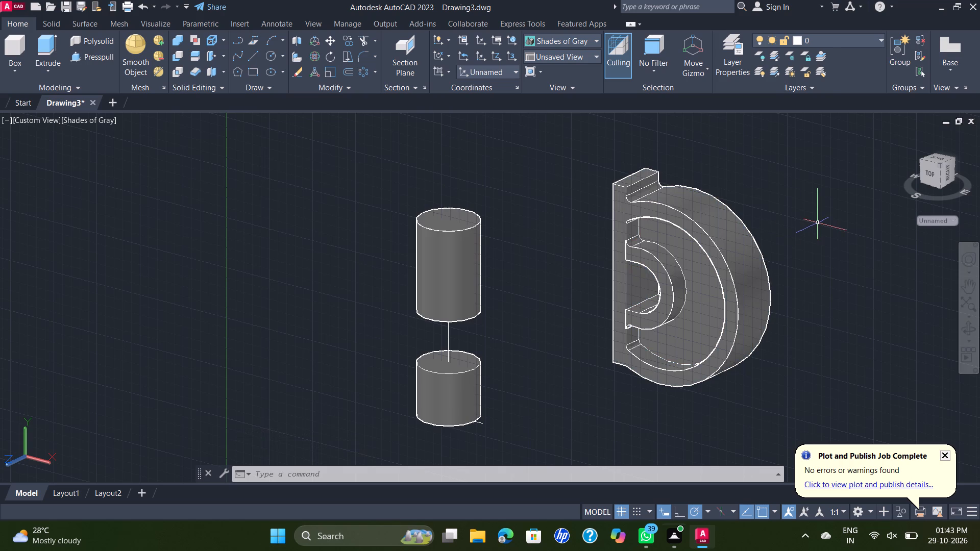
Union all the solids of the nested-arc body into one solid, leaving out the two cylinders.
{"action": "left_click", "coordinate": [815, 204]}
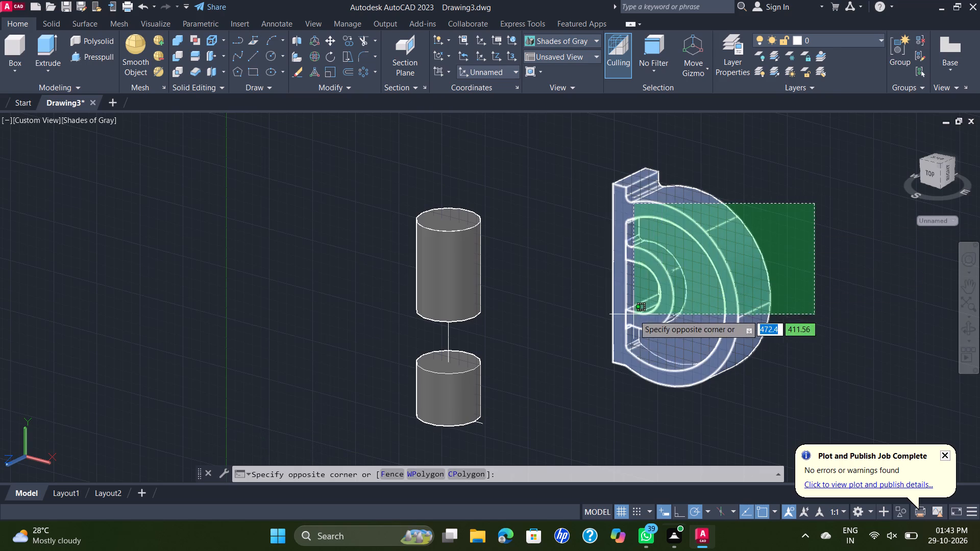
{"action": "left_click", "coordinate": [634, 315]}
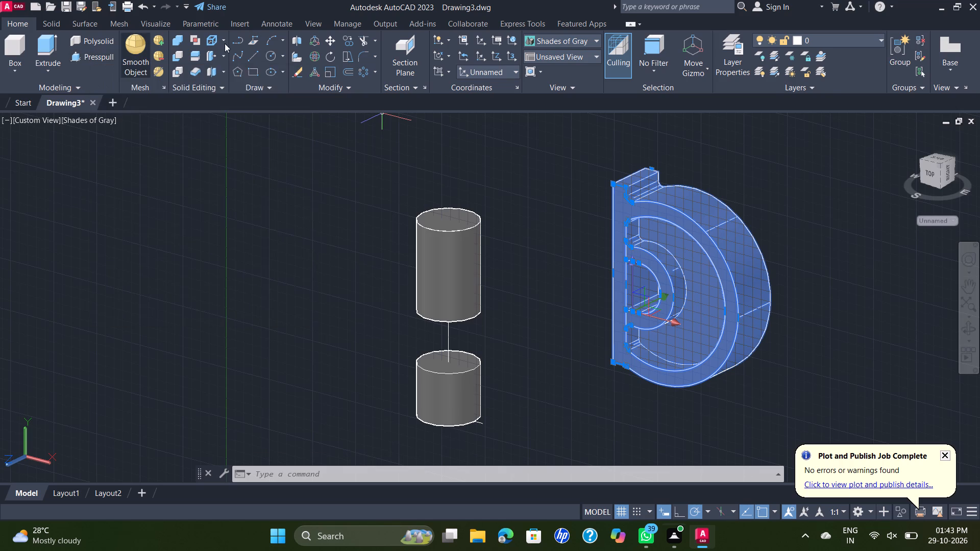
{"action": "left_click", "coordinate": [178, 40]}
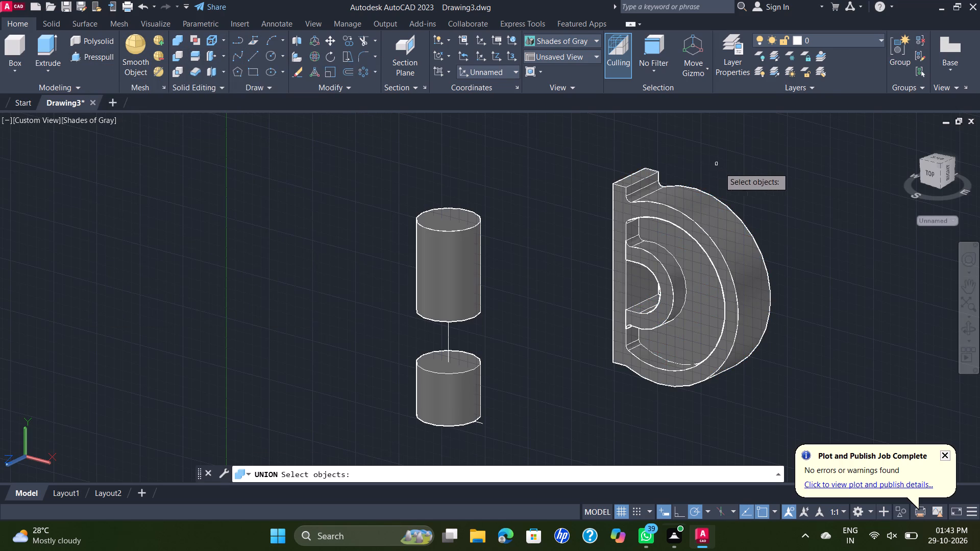
{"action": "left_click", "coordinate": [724, 169]}
{"action": "left_click", "coordinate": [627, 270]}
{"action": "right_click", "coordinate": [535, 205]}
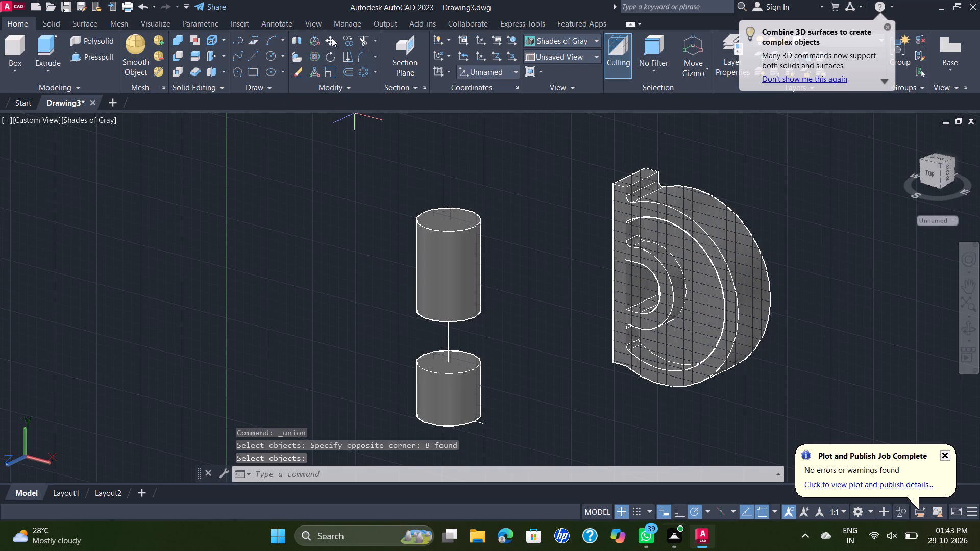
Presspull the flat wall face inside the innermost arc through the body's straight wall to cut it open.
{"action": "left_click", "coordinate": [96, 59]}
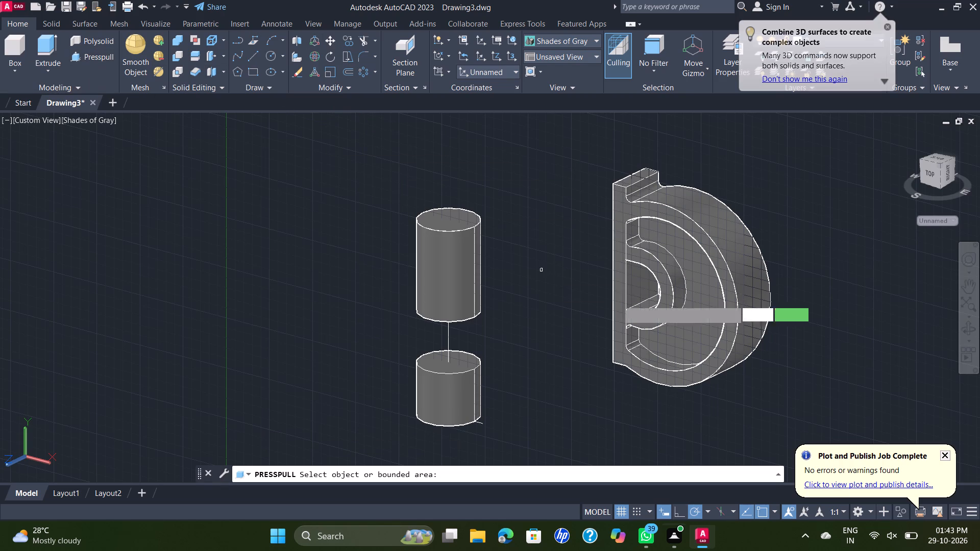
{"action": "left_click", "coordinate": [650, 289]}
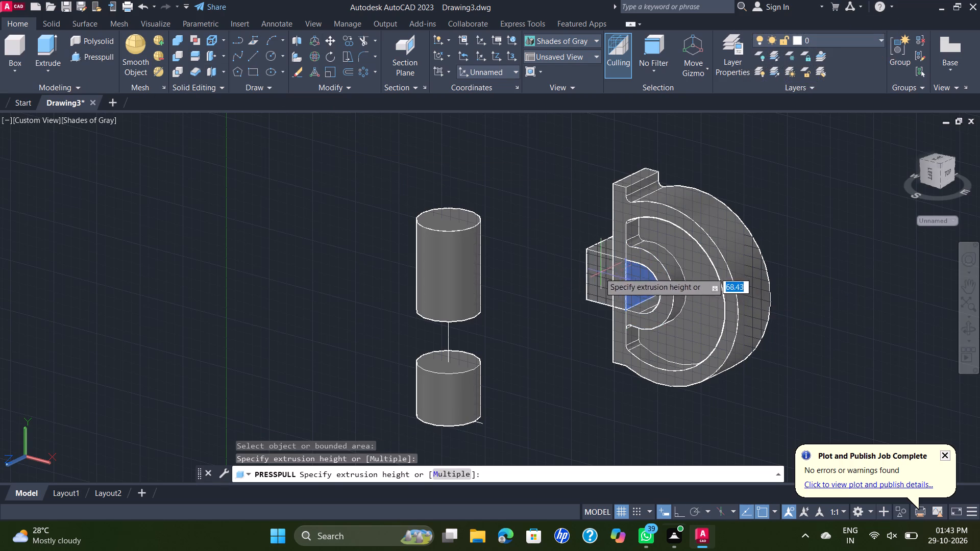
{"action": "left_click", "coordinate": [596, 272]}
{"action": "key", "text": "Escape"}
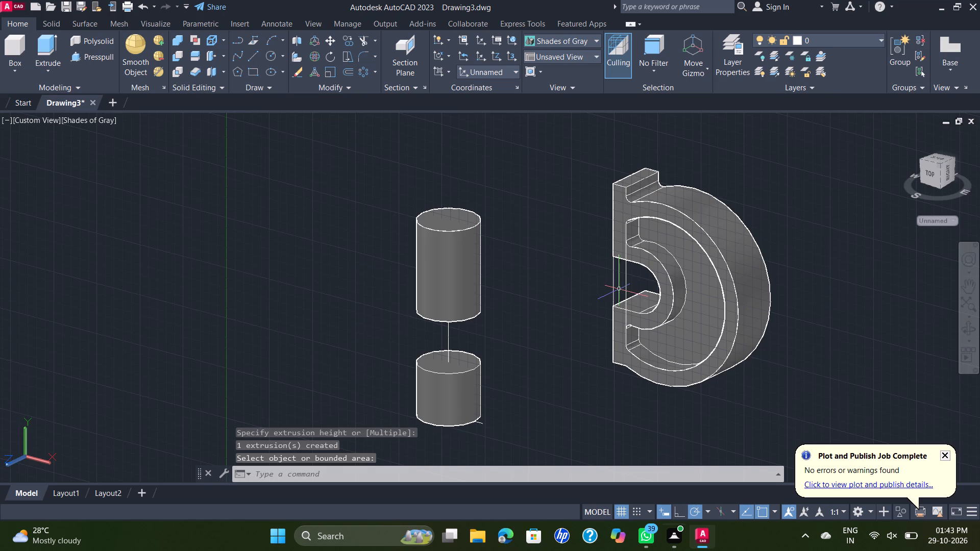
Erase the leftover outline and straight line crossing the opening in the nested-arc body's flat wall.
{"action": "left_click", "coordinate": [613, 288]}
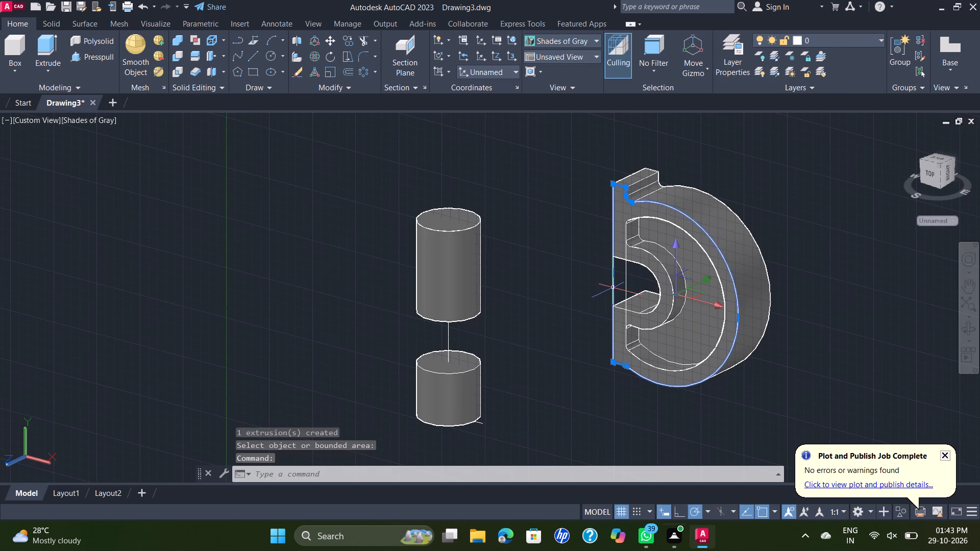
{"action": "key", "text": "Delete"}
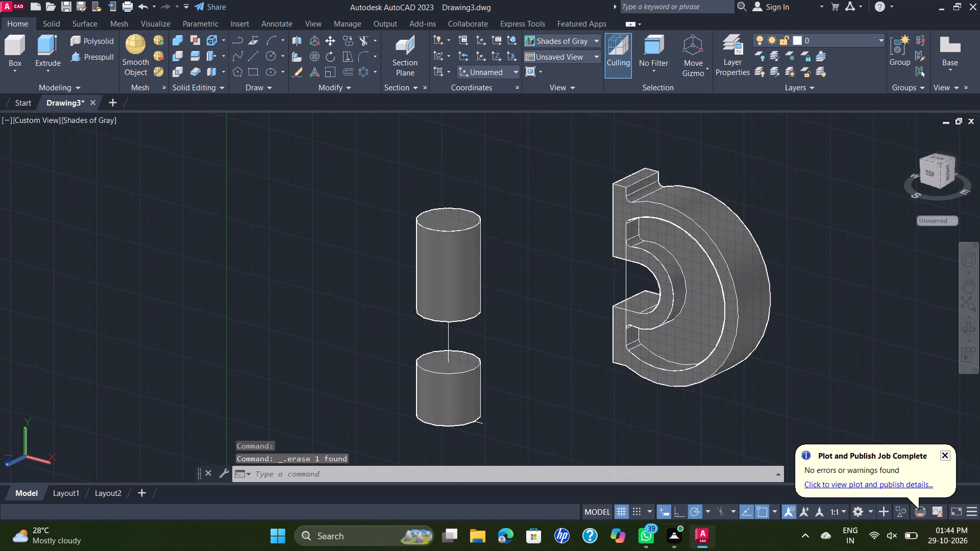
{"action": "left_click", "coordinate": [629, 288]}
{"action": "left_click", "coordinate": [620, 287]}
{"action": "key", "text": "Delete"}
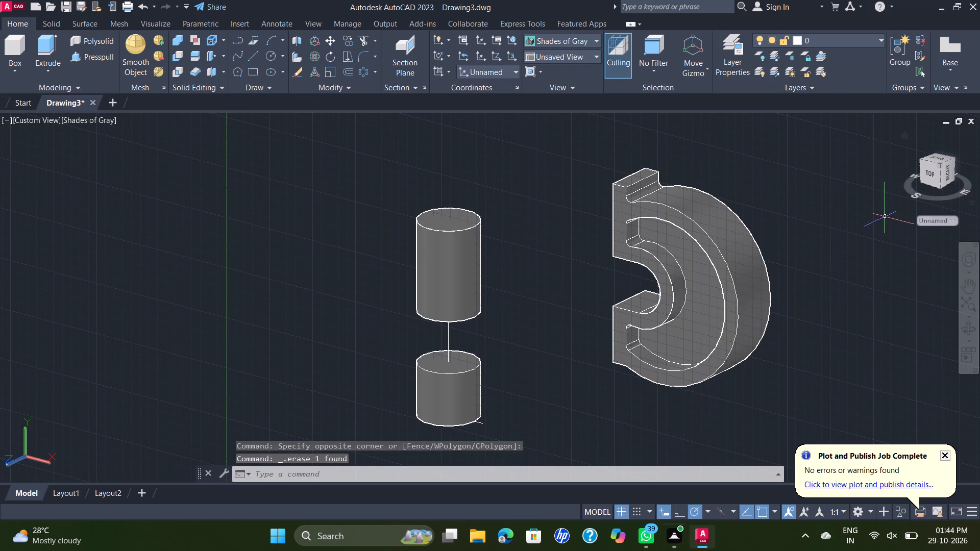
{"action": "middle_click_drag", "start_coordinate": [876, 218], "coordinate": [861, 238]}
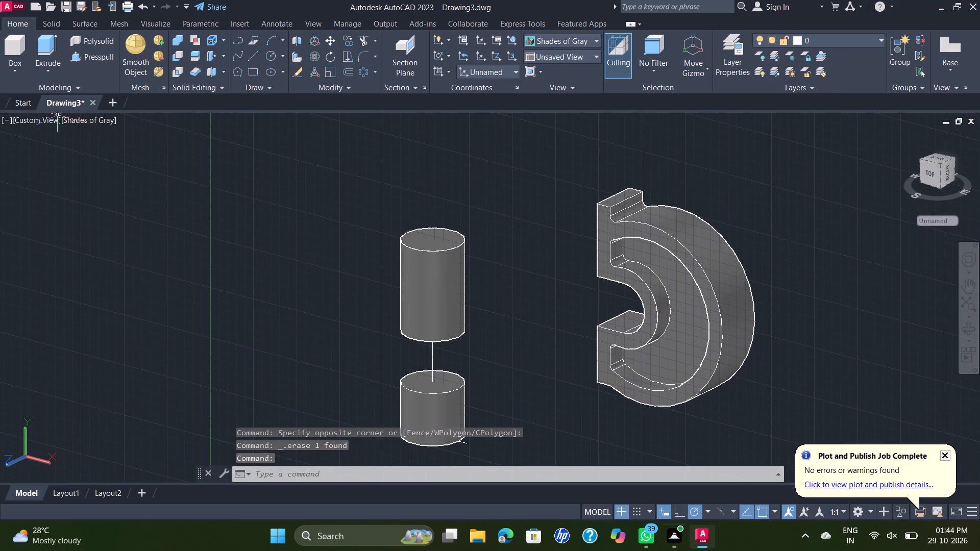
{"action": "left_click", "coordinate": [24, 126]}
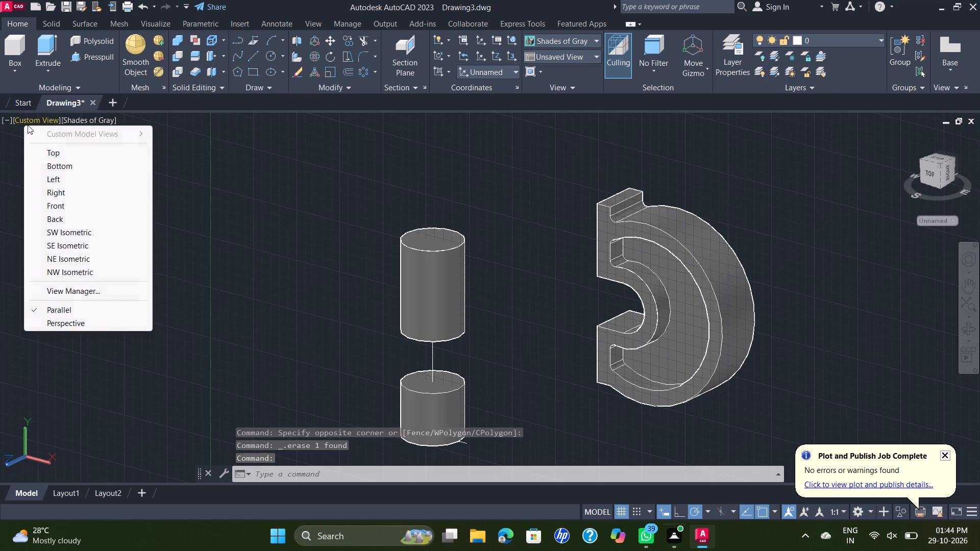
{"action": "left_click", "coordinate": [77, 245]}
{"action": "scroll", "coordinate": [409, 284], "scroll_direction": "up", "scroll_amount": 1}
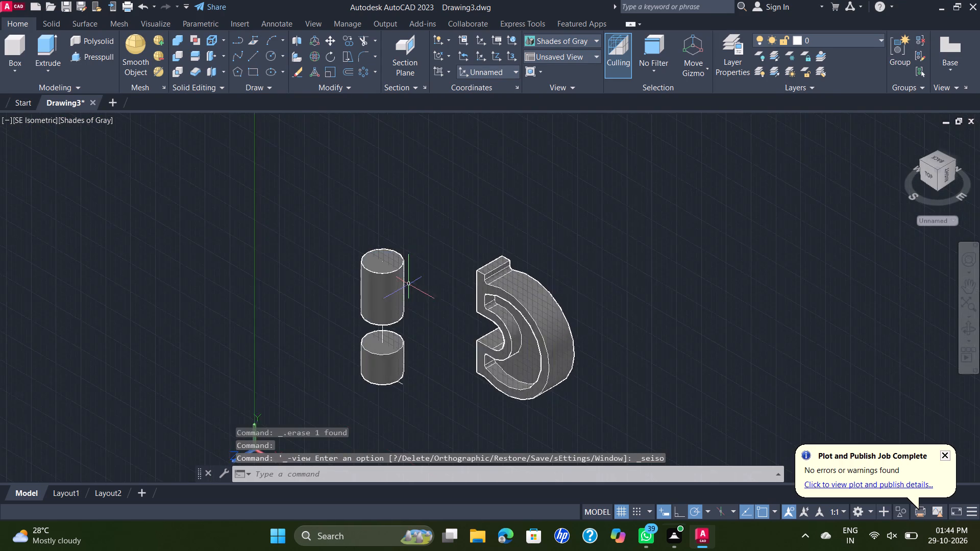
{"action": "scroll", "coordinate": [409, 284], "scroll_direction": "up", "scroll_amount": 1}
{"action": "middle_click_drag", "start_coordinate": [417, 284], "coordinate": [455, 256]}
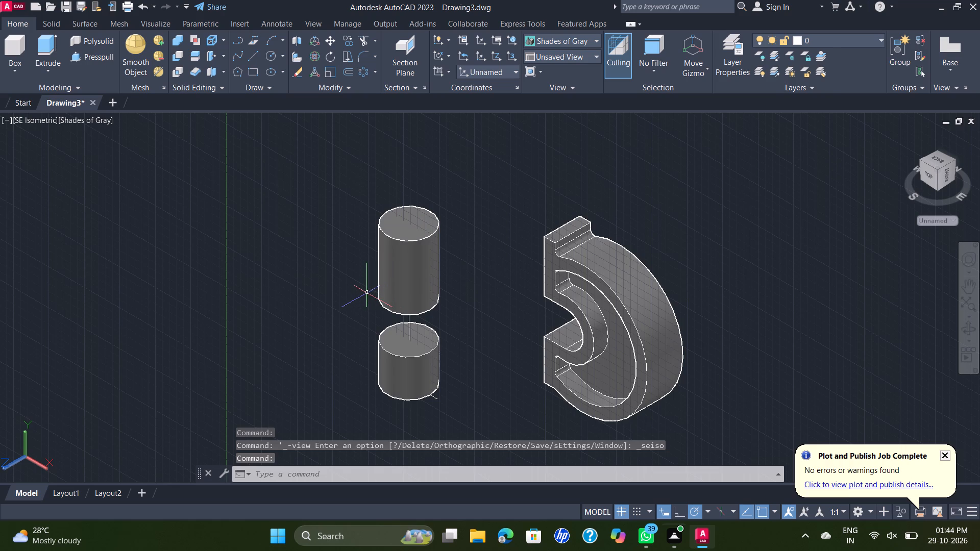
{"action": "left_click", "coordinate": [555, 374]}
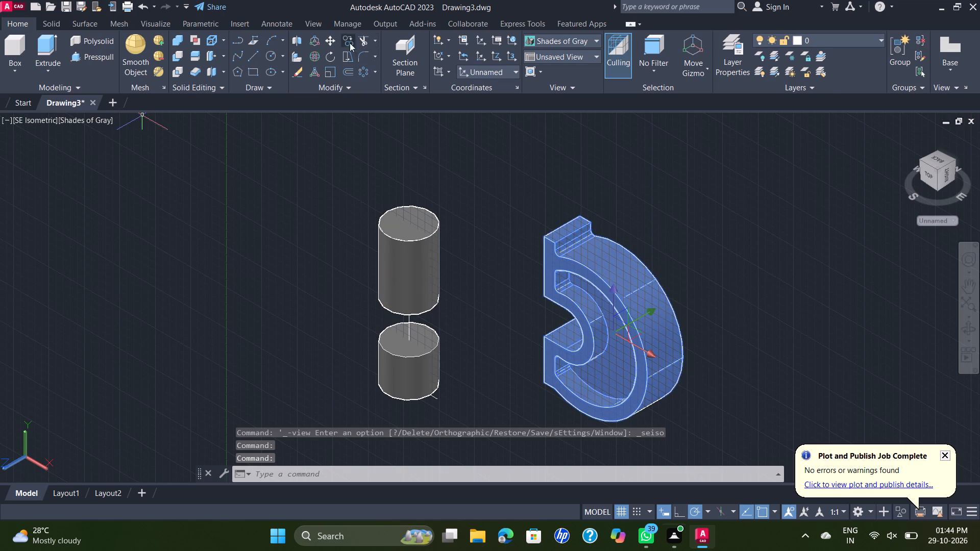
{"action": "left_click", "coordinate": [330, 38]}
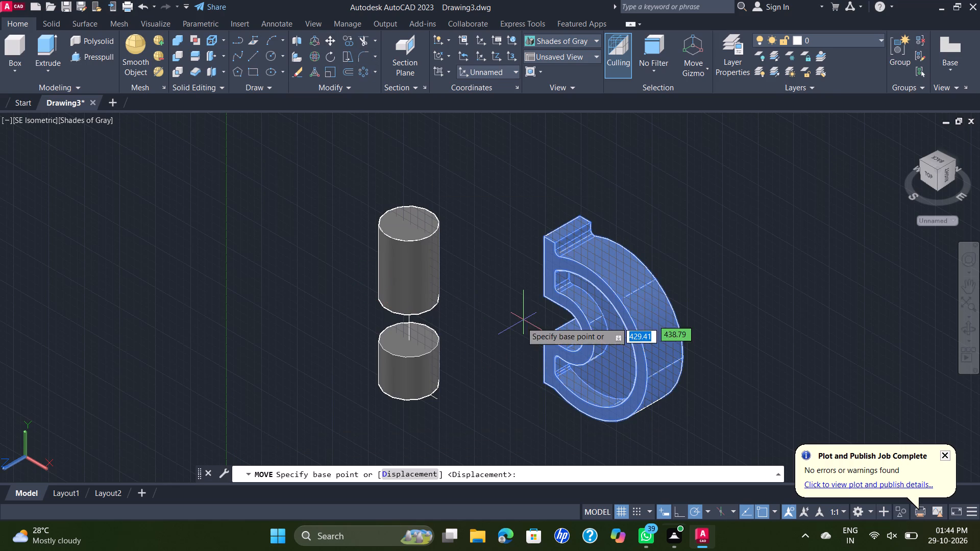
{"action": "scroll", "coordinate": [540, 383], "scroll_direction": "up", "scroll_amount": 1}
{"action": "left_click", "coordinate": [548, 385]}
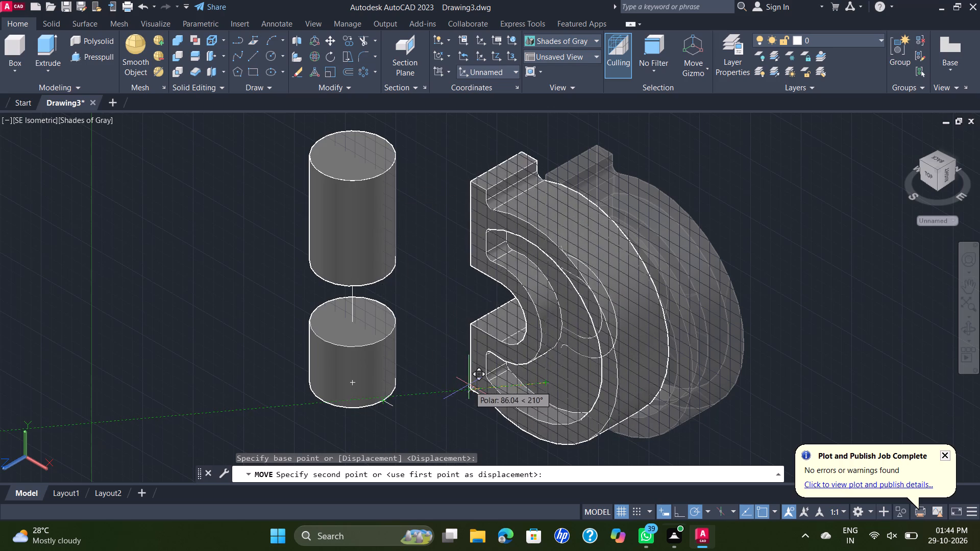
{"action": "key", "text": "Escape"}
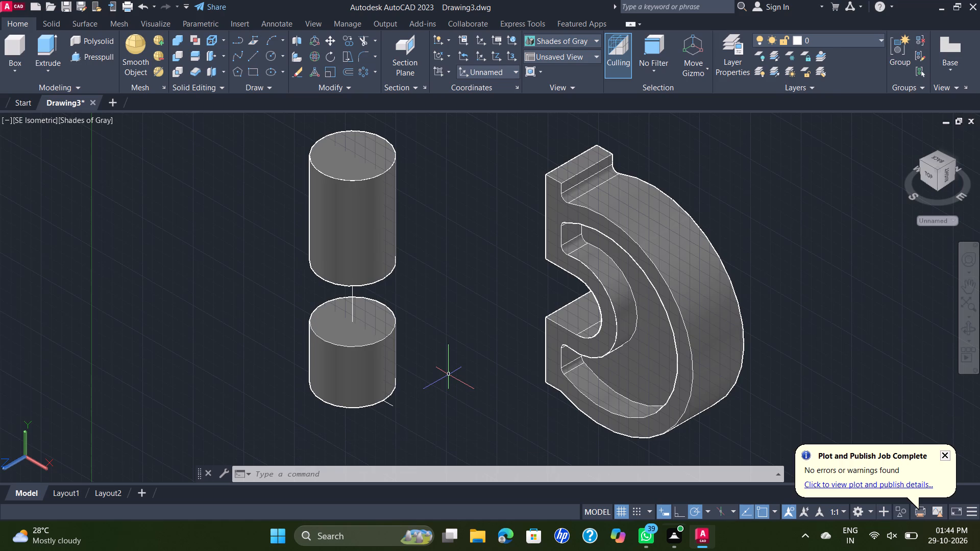
Draw a line along the cylinders' side from the upper cylinder's top rim to the lower cylinder's bottom rim.
{"action": "left_click", "coordinate": [255, 54]}
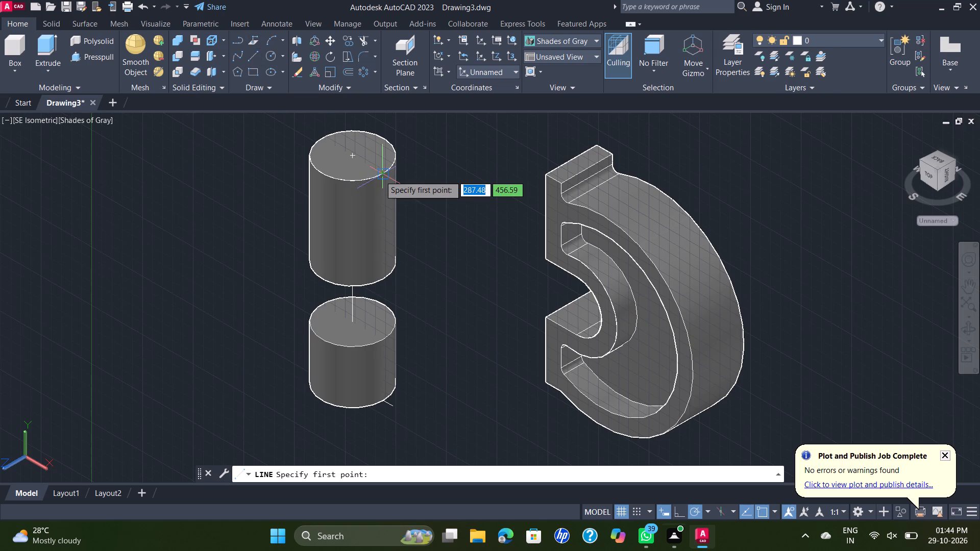
{"action": "left_click", "coordinate": [380, 176]}
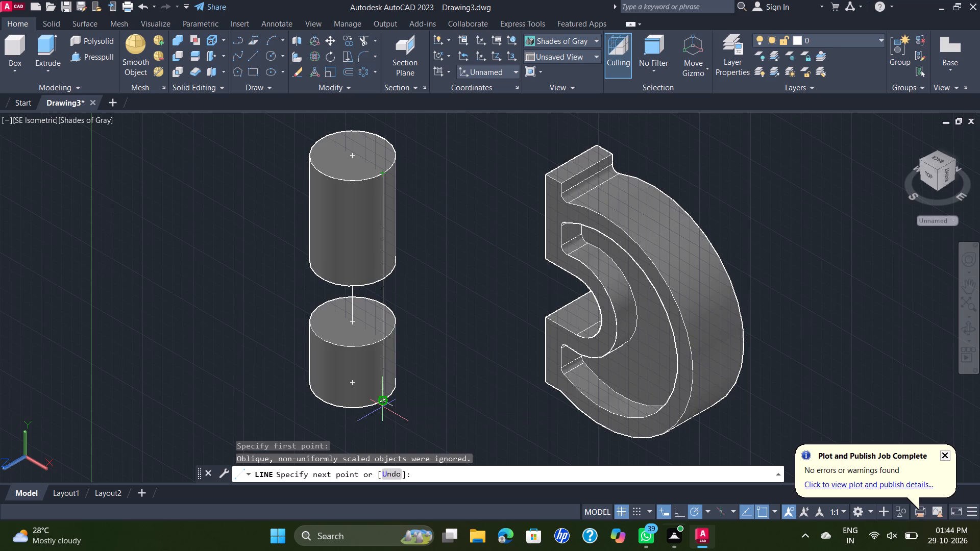
{"action": "left_click", "coordinate": [385, 403]}
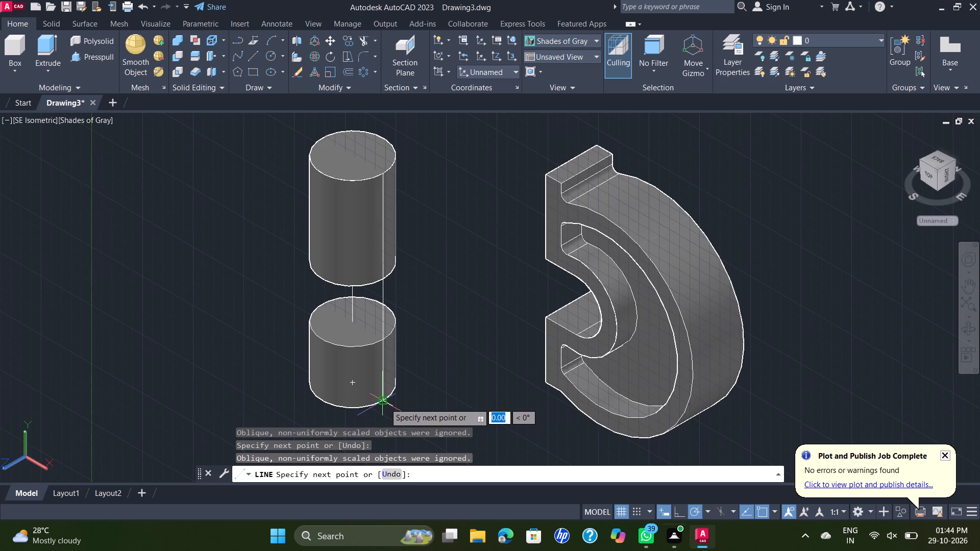
{"action": "key", "text": "grave"}
{"action": "key", "text": "Escape"}
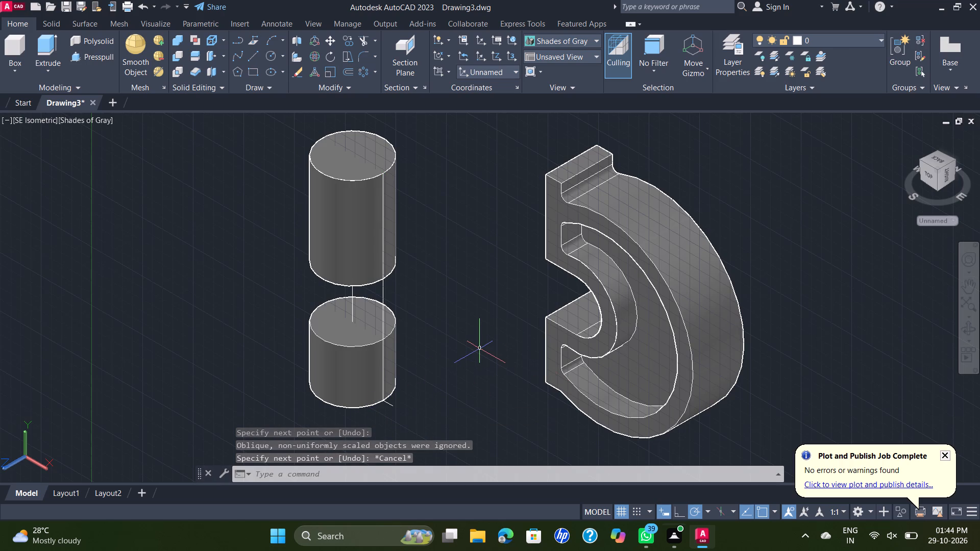
Move the nested-arc body from the midpoint of its flat wall's bottom edge to the new line's end on the lower cylinder's bottom rim.
{"action": "middle_click_drag", "start_coordinate": [480, 348], "coordinate": [569, 372], "text": "shift"}
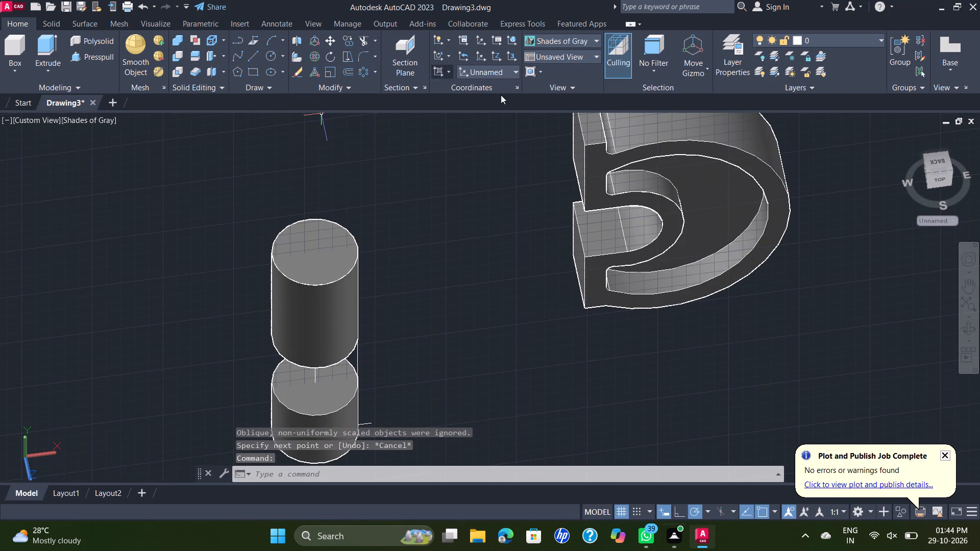
{"action": "left_click", "coordinate": [632, 139]}
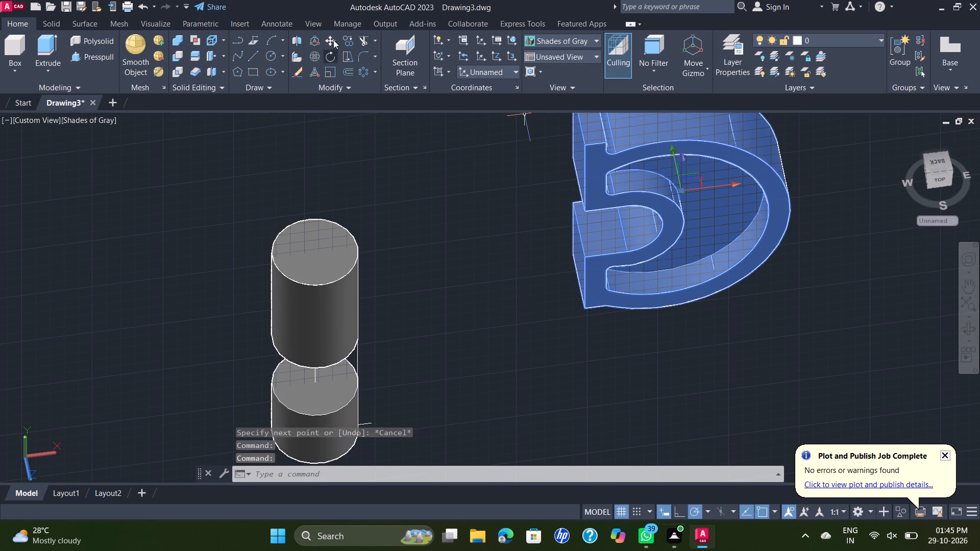
{"action": "left_click", "coordinate": [333, 42]}
{"action": "scroll", "coordinate": [594, 288], "scroll_direction": "up", "scroll_amount": 1}
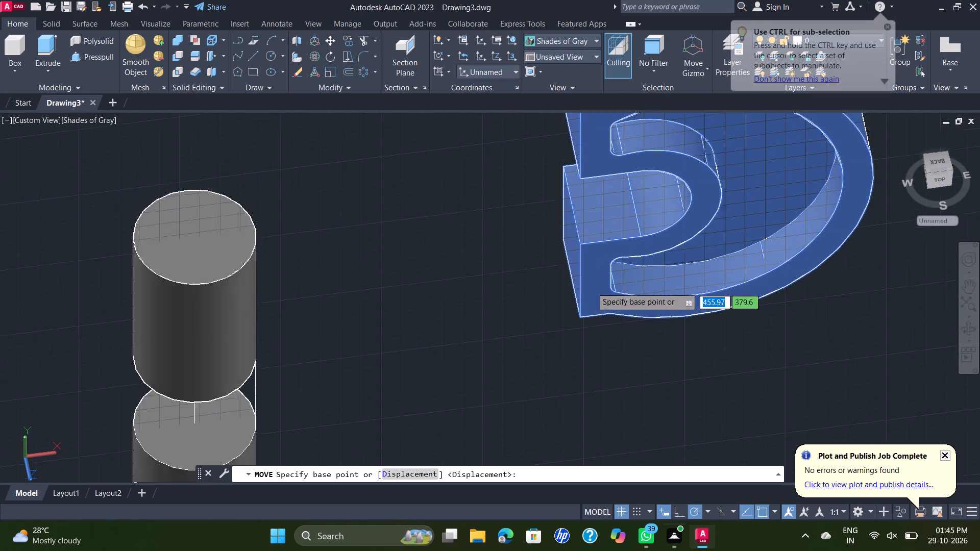
{"action": "scroll", "coordinate": [591, 287], "scroll_direction": "up", "scroll_amount": 1}
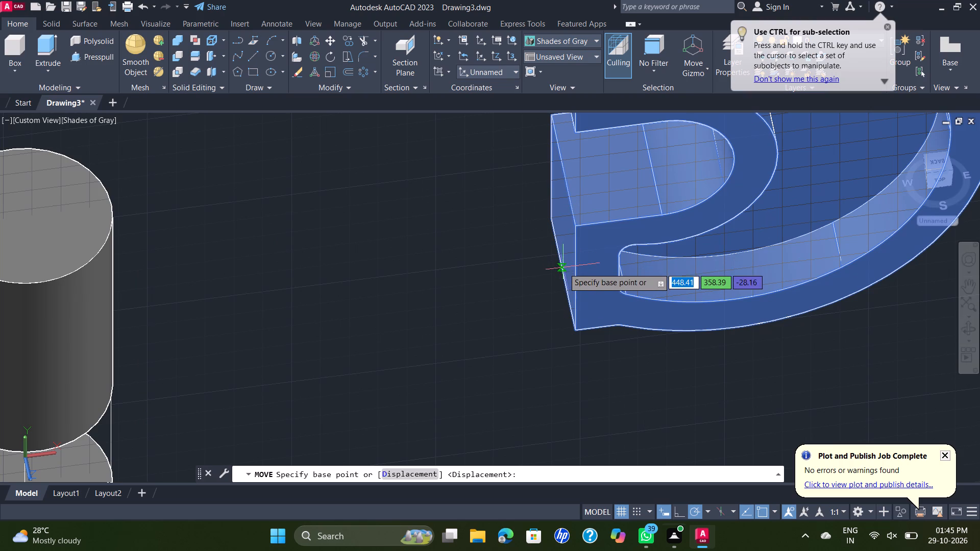
{"action": "left_click", "coordinate": [566, 273]}
{"action": "scroll", "coordinate": [567, 273], "scroll_direction": "down", "scroll_amount": 2}
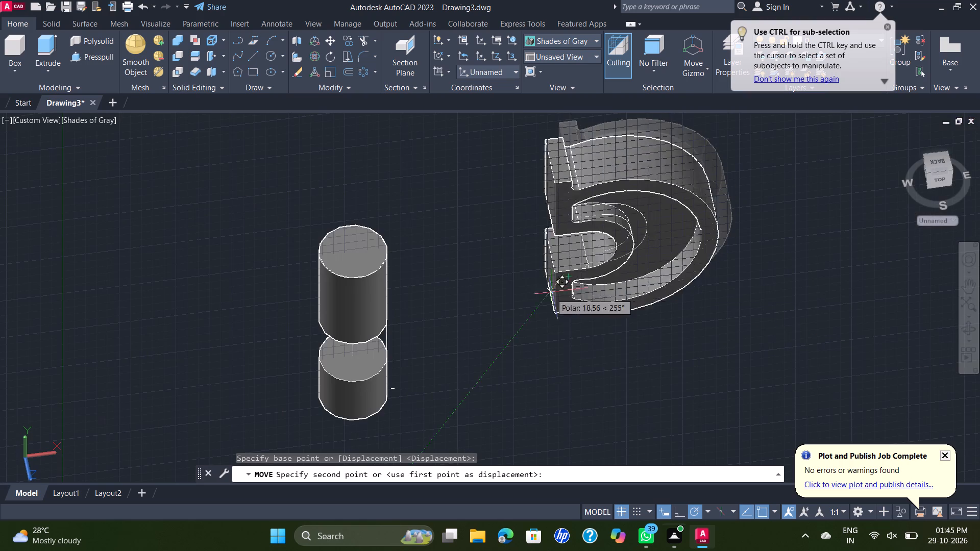
{"action": "scroll", "coordinate": [399, 393], "scroll_direction": "up", "scroll_amount": 2}
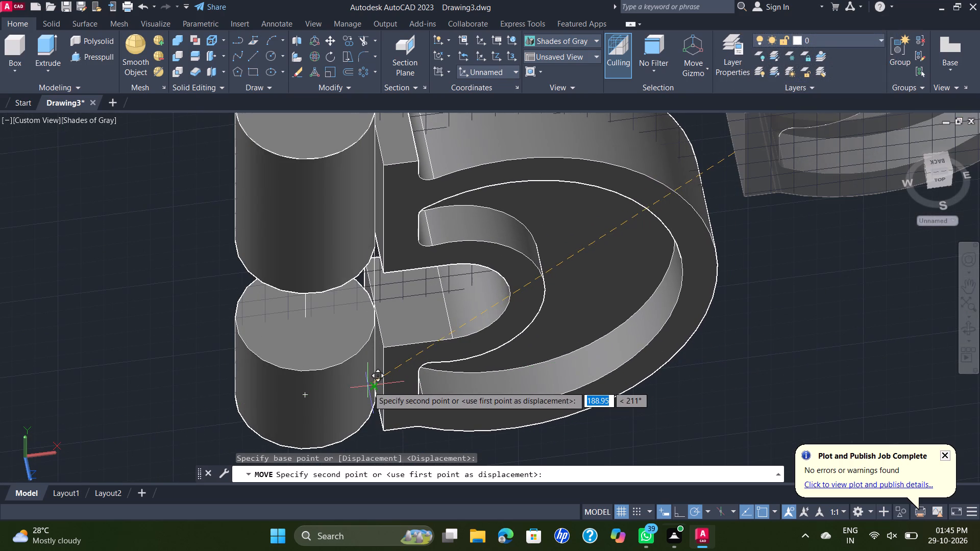
{"action": "scroll", "coordinate": [374, 386], "scroll_direction": "up", "scroll_amount": 3}
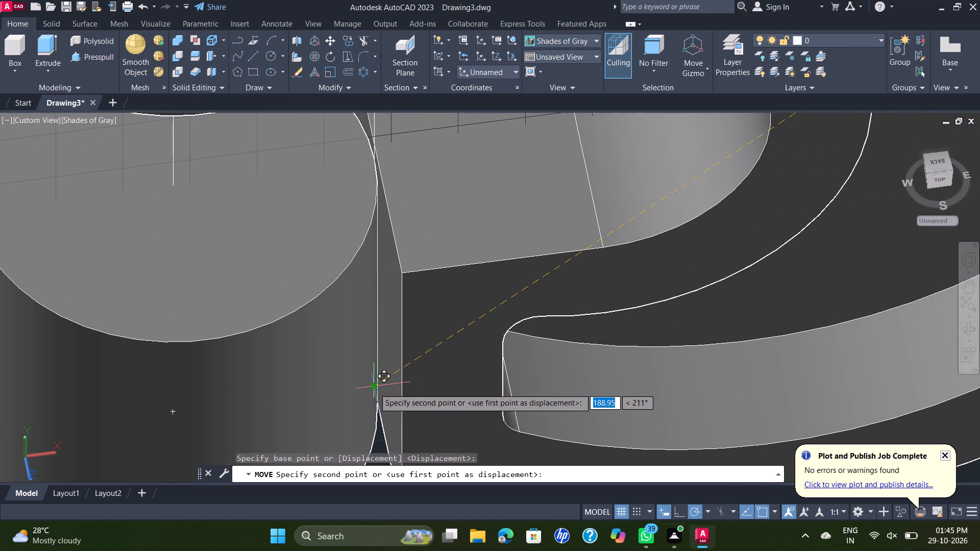
{"action": "left_click", "coordinate": [378, 389]}
{"action": "scroll", "coordinate": [658, 319], "scroll_direction": "down", "scroll_amount": 2}
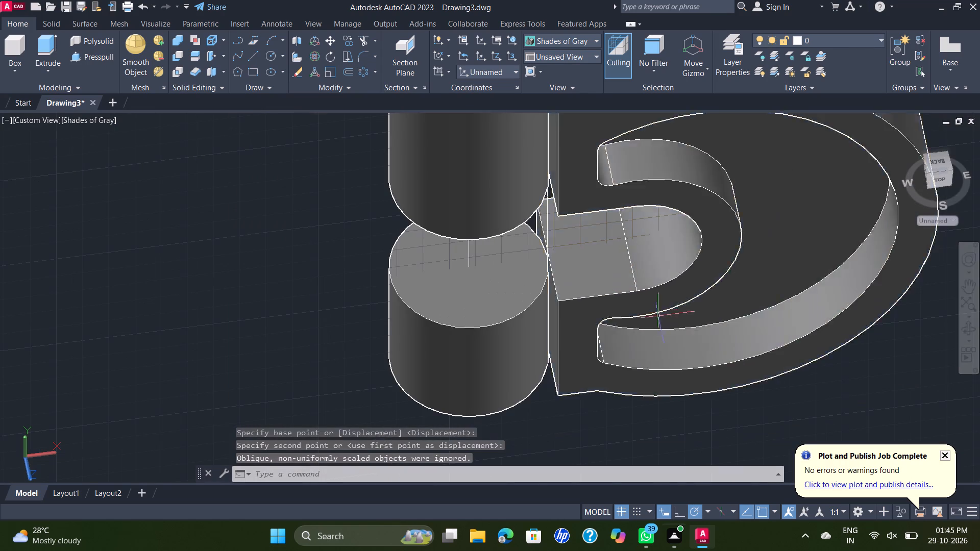
Move the nested-arc body about 16.02 into the cylinders, from the midpoint of the edge where its straight tab meets the arc to the line's lower end.
{"action": "scroll", "coordinate": [685, 300], "scroll_direction": "down", "scroll_amount": 1}
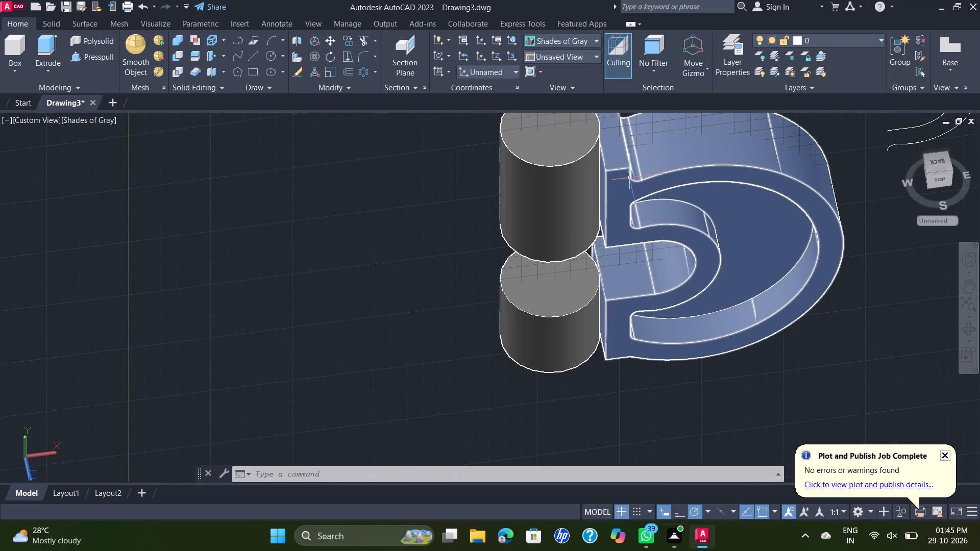
{"action": "middle_click_drag", "start_coordinate": [726, 247], "coordinate": [656, 226], "text": "shift"}
{"action": "scroll", "coordinate": [722, 248], "scroll_direction": "down", "scroll_amount": 1, "text": "shift"}
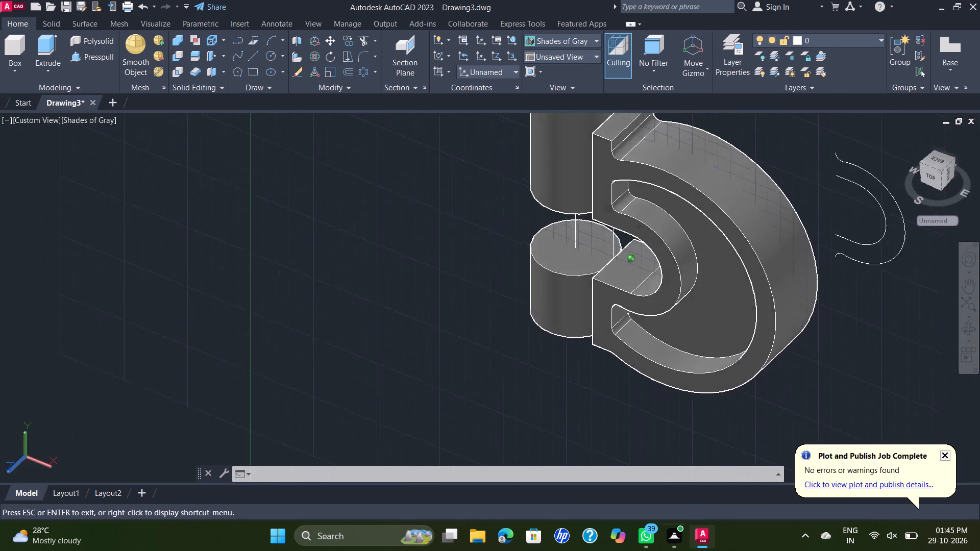
{"action": "middle_click_drag", "start_coordinate": [656, 226], "coordinate": [713, 193], "text": "shift"}
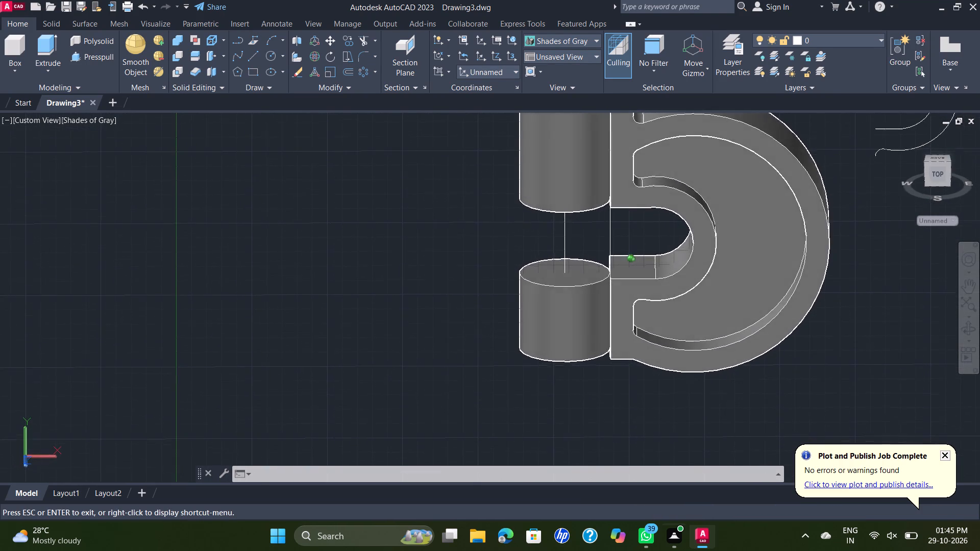
{"action": "middle_click_drag", "start_coordinate": [713, 193], "coordinate": [702, 121], "text": "shift"}
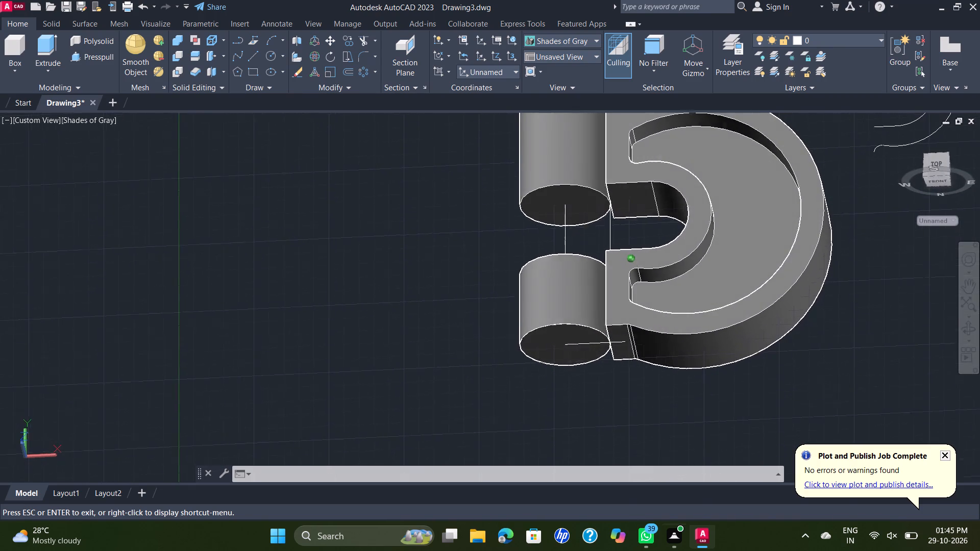
{"action": "middle_click_drag", "start_coordinate": [702, 121], "coordinate": [703, 126], "text": "shift"}
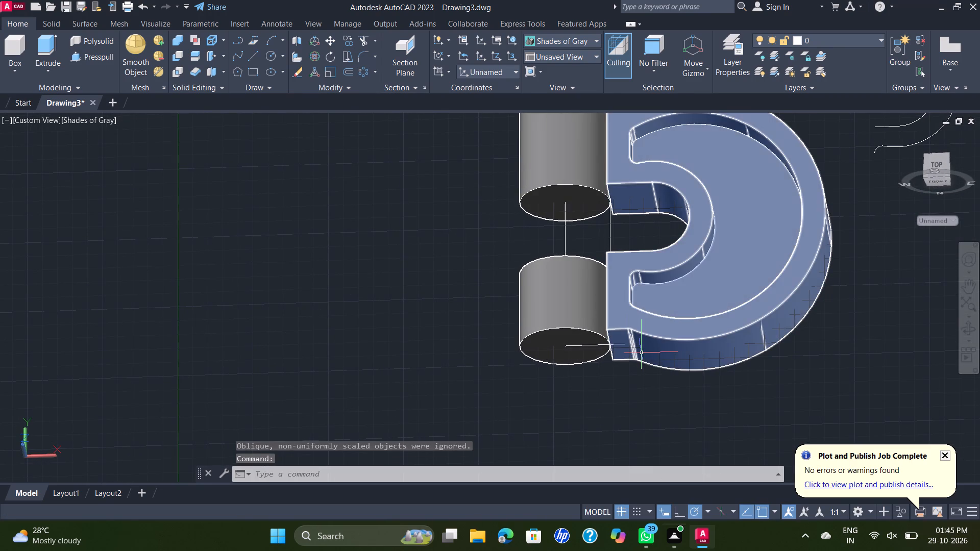
{"action": "scroll", "coordinate": [641, 353], "scroll_direction": "up", "scroll_amount": 1}
{"action": "left_click", "coordinate": [650, 330]}
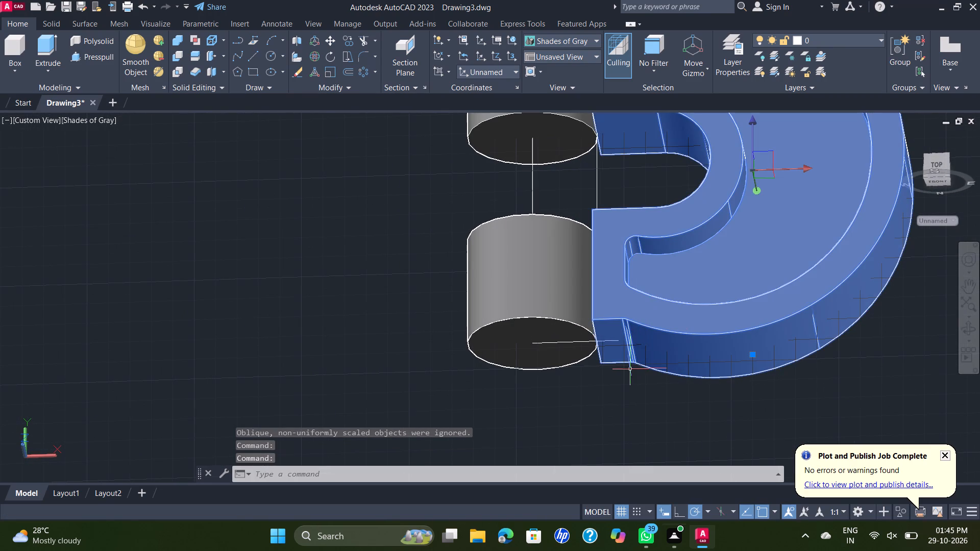
{"action": "key", "text": "space"}
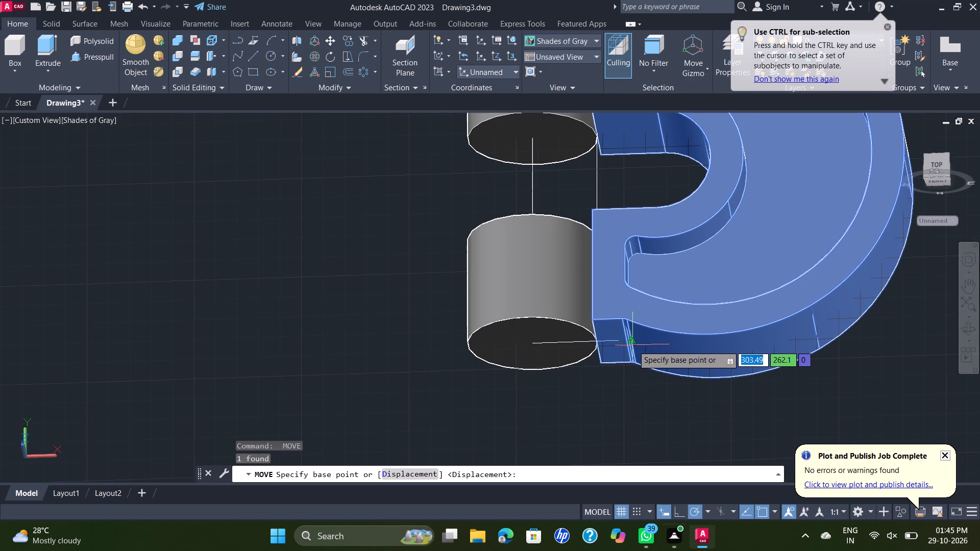
{"action": "scroll", "coordinate": [631, 342], "scroll_direction": "up", "scroll_amount": 1}
{"action": "left_click", "coordinate": [631, 342]}
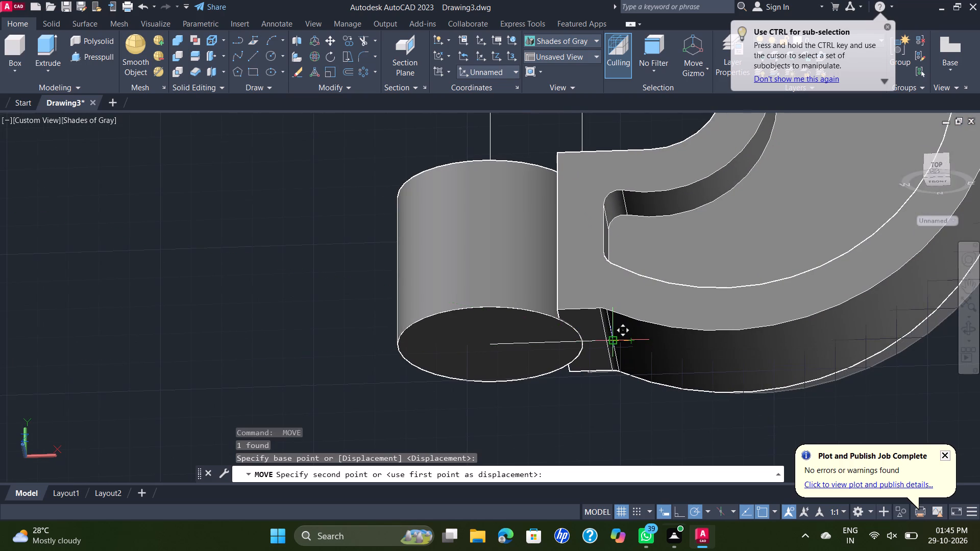
{"action": "left_click", "coordinate": [584, 340]}
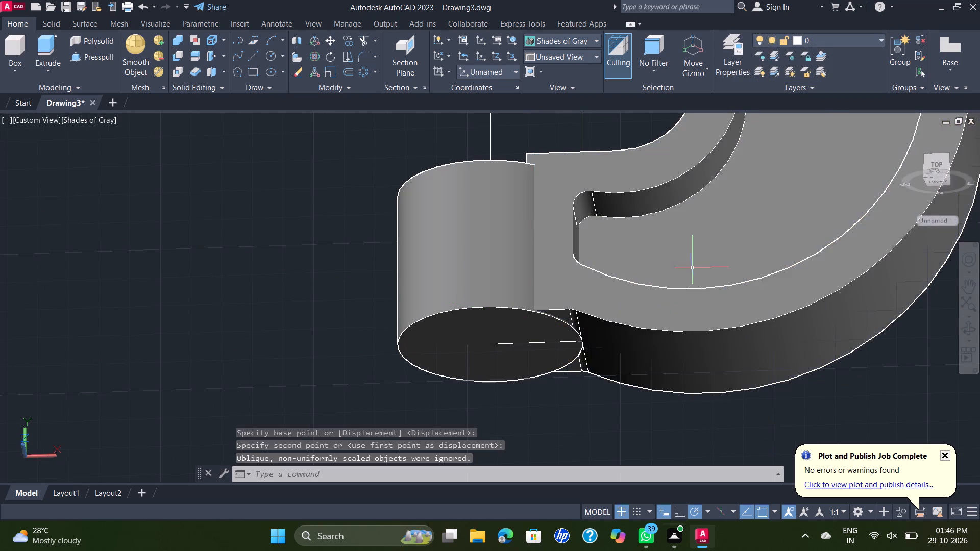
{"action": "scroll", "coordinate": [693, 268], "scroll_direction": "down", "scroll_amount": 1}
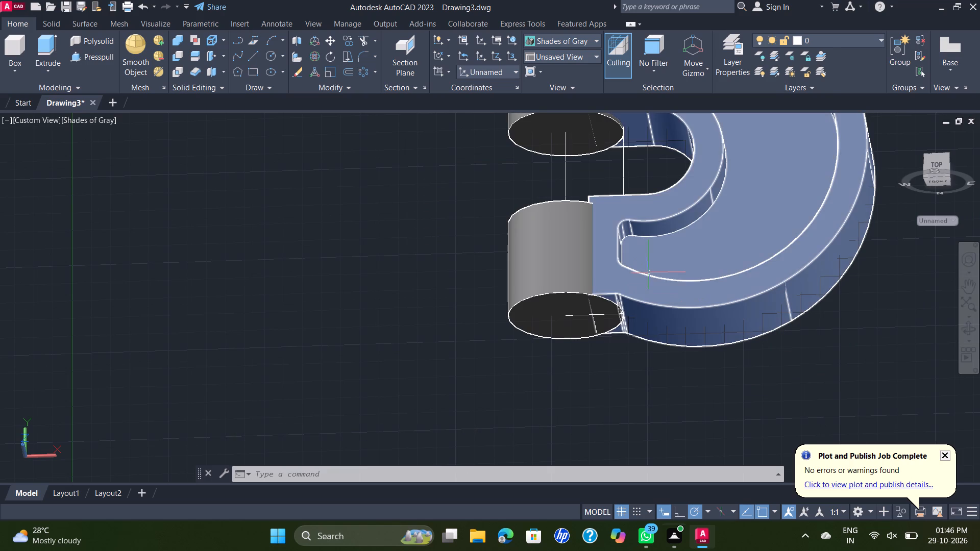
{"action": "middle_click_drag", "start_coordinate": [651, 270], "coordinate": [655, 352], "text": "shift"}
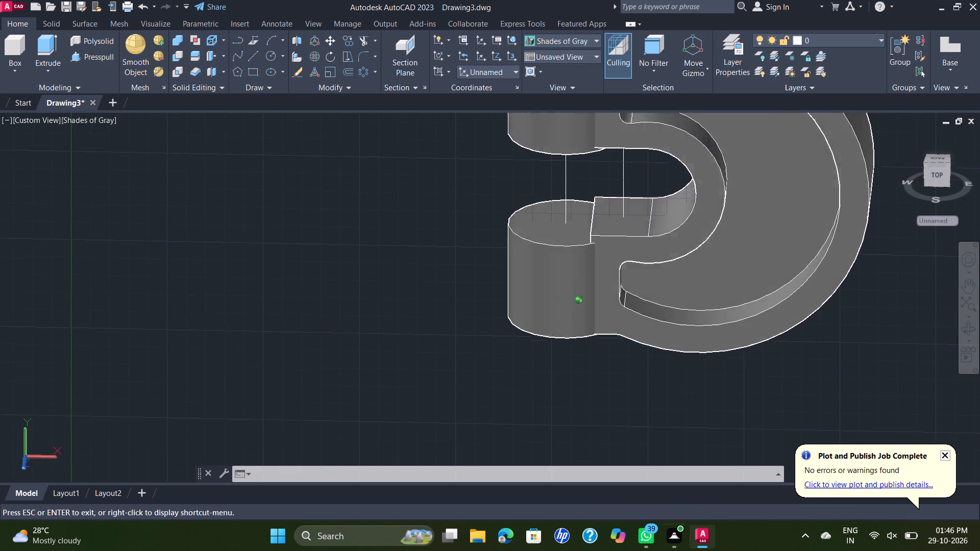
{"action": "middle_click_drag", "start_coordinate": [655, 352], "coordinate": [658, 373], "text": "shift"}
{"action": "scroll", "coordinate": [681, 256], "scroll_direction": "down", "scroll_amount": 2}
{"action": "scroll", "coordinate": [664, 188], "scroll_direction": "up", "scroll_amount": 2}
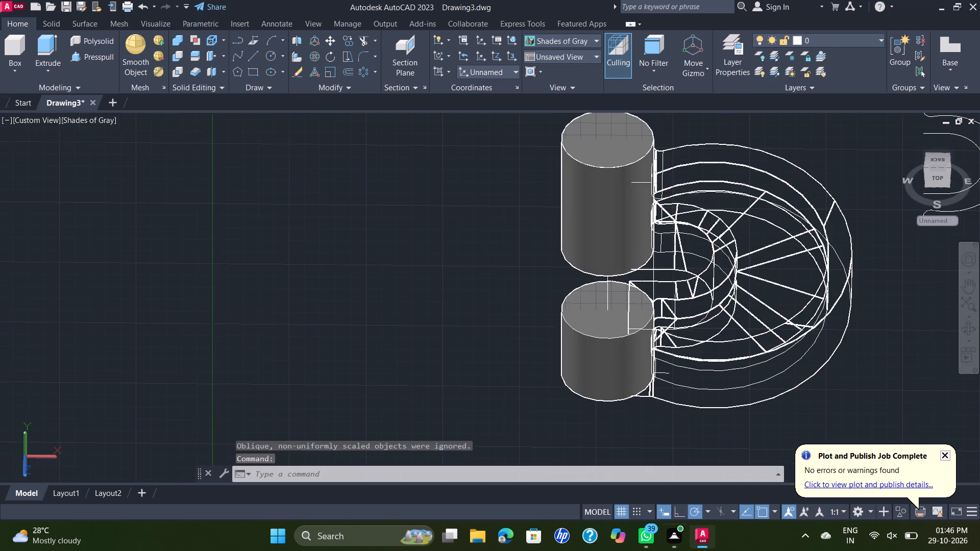
Move the nested-arc body a further 1 unit straight into the cylinders, from the upper corner where its tab meets the arc.
{"action": "scroll", "coordinate": [786, 140], "scroll_direction": "up", "scroll_amount": 1}
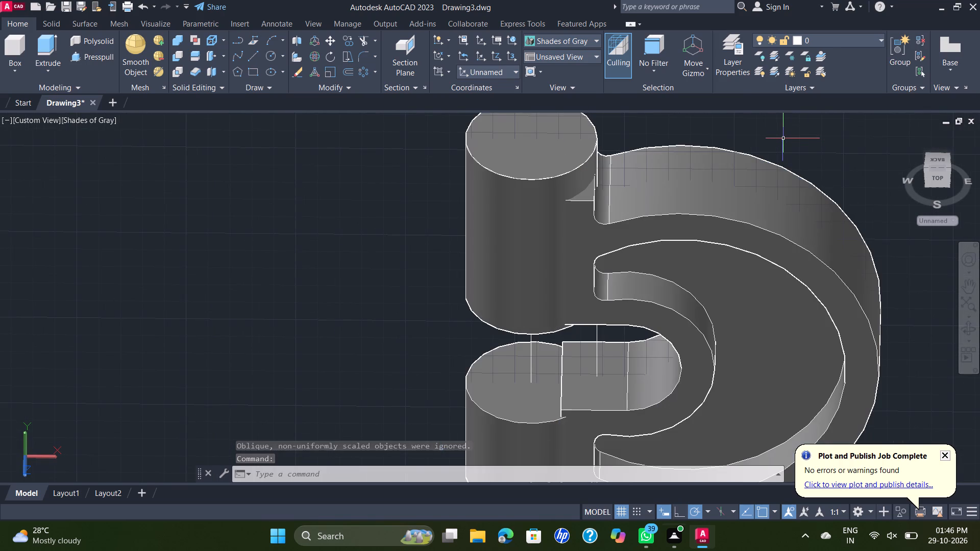
{"action": "scroll", "coordinate": [783, 139], "scroll_direction": "up", "scroll_amount": 1}
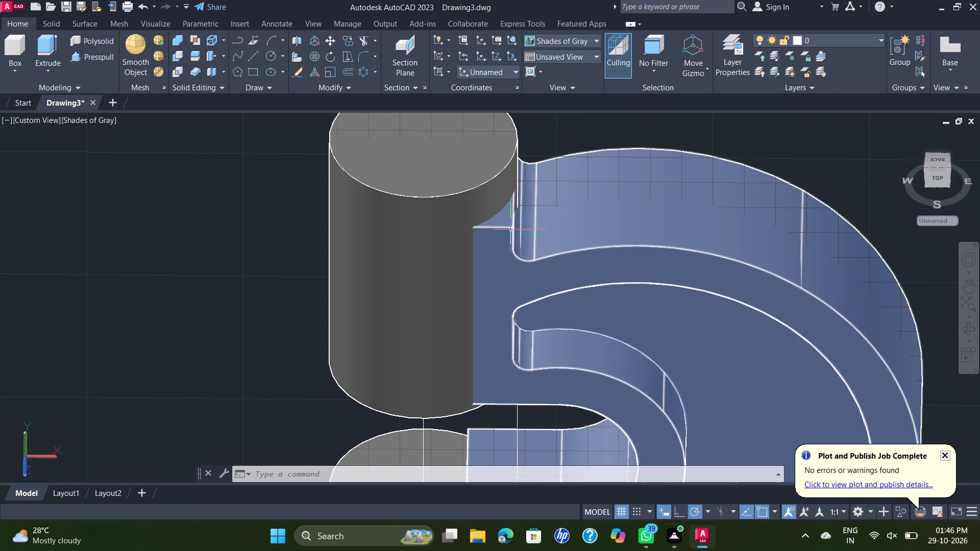
{"action": "left_click", "coordinate": [626, 199]}
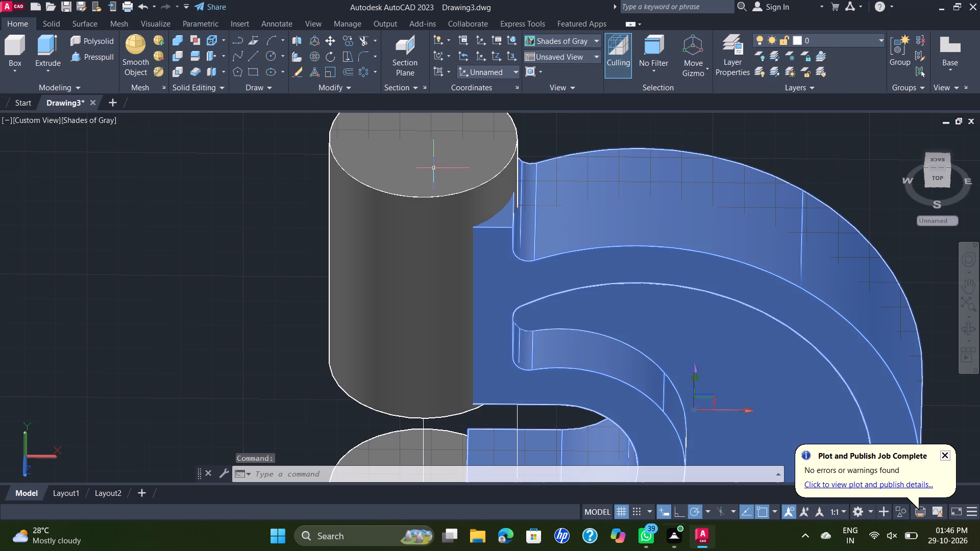
{"action": "left_click", "coordinate": [330, 41]}
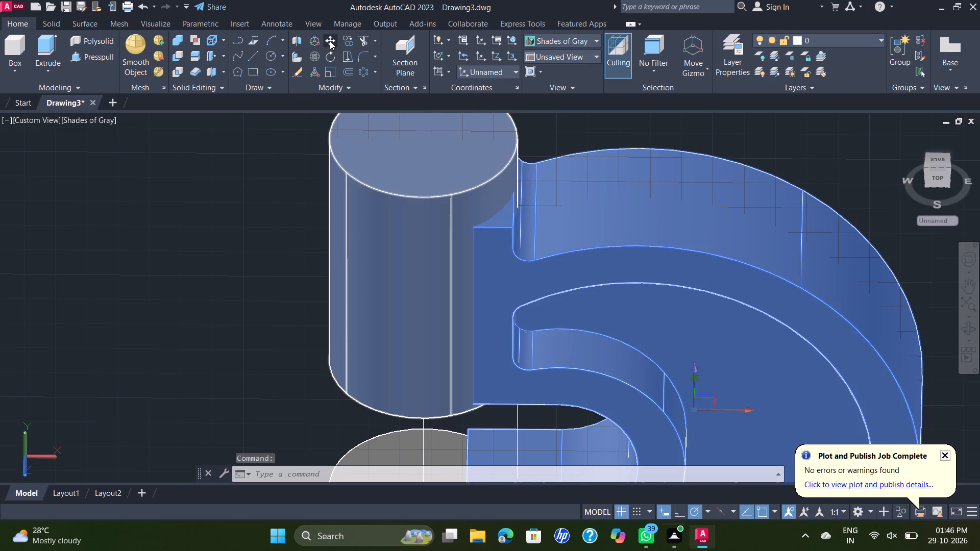
{"action": "scroll", "coordinate": [599, 183], "scroll_direction": "down", "scroll_amount": 2}
{"action": "scroll", "coordinate": [571, 299], "scroll_direction": "up", "scroll_amount": 2}
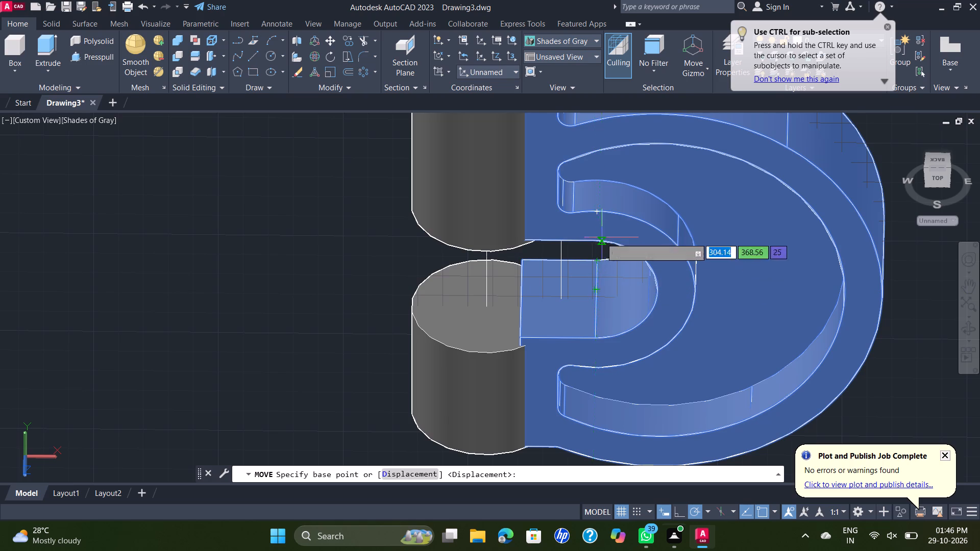
{"action": "scroll", "coordinate": [648, 231], "scroll_direction": "down", "scroll_amount": 1}
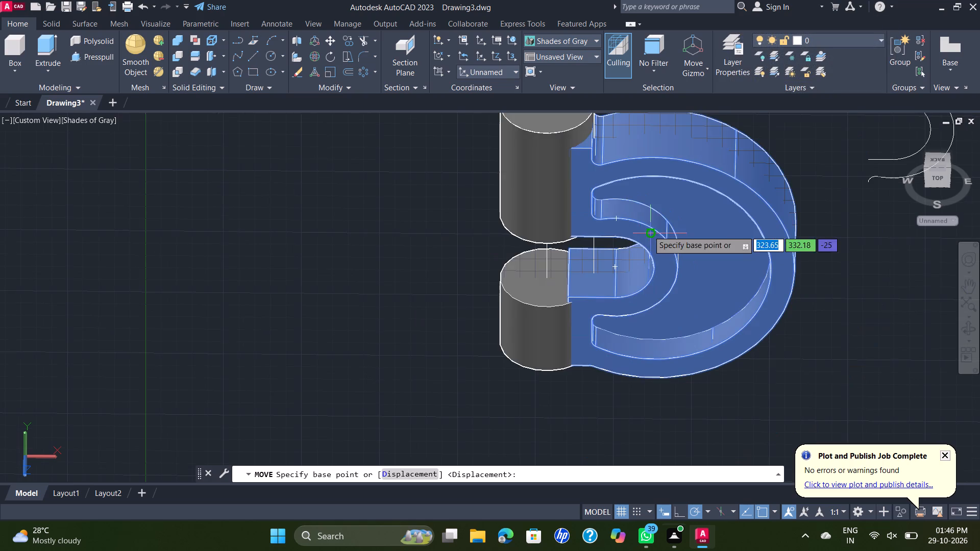
{"action": "scroll", "coordinate": [645, 221], "scroll_direction": "down", "scroll_amount": 1}
{"action": "scroll", "coordinate": [605, 178], "scroll_direction": "up", "scroll_amount": 1}
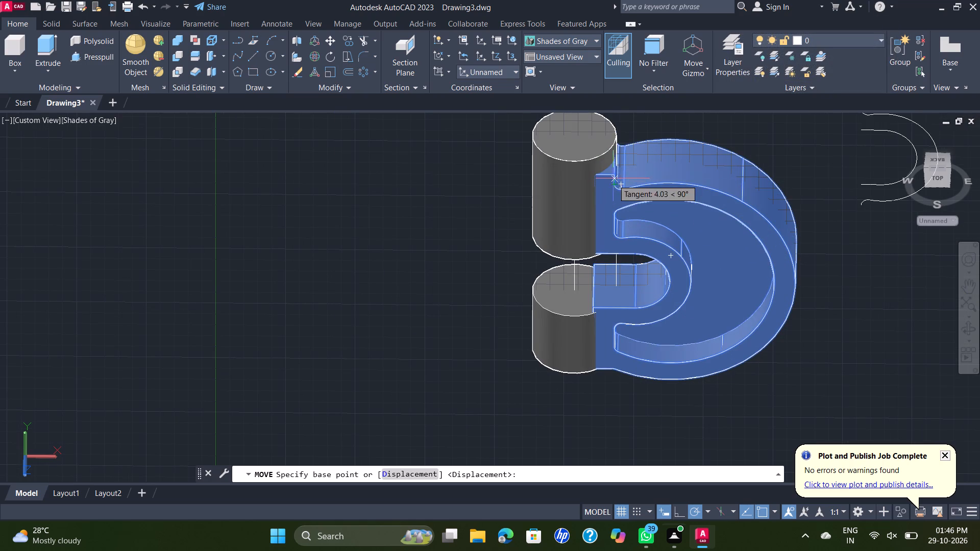
{"action": "left_click", "coordinate": [613, 174]}
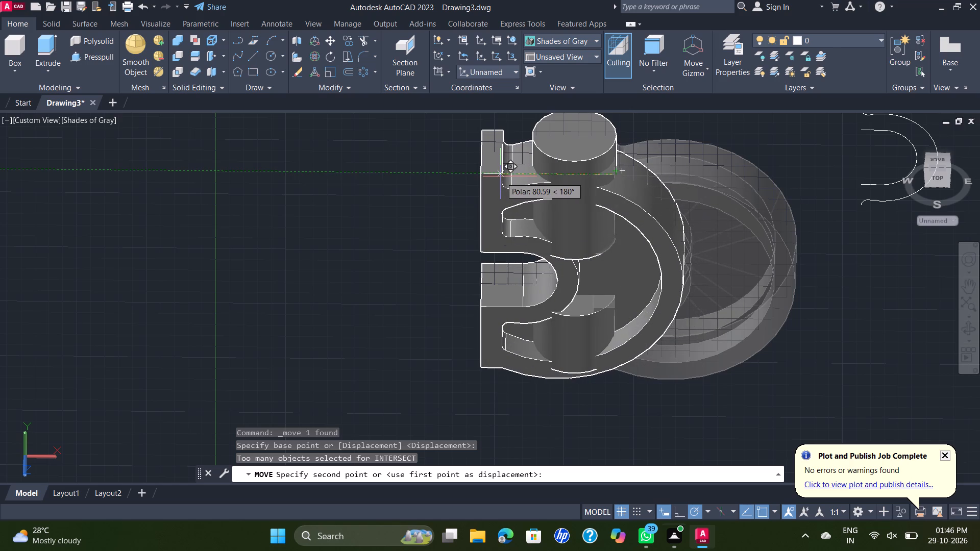
{"action": "key", "text": "1"}
{"action": "key", "text": "Return"}
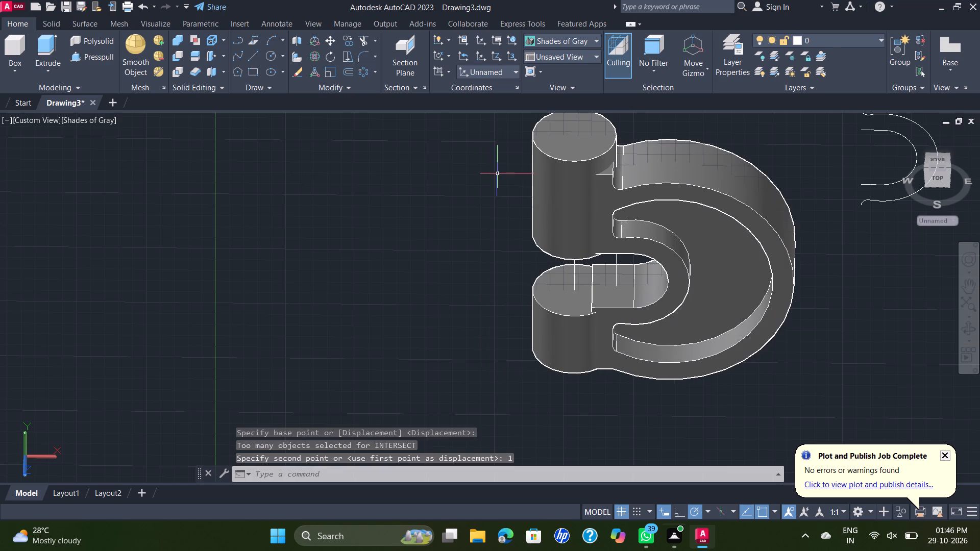
Union the two stacked cylinders and the nested-arc body into one solid.
{"action": "scroll", "coordinate": [626, 172], "scroll_direction": "up", "scroll_amount": 3}
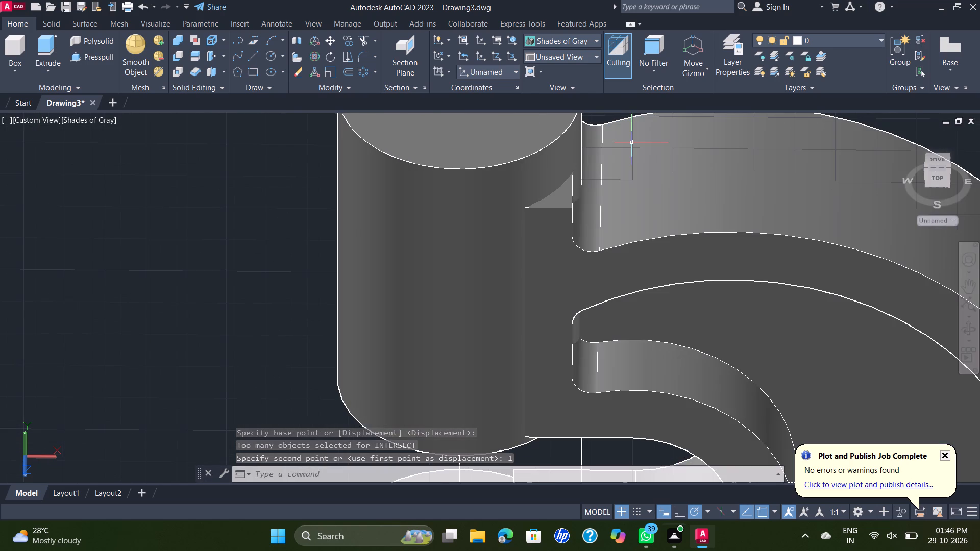
{"action": "scroll", "coordinate": [632, 143], "scroll_direction": "down", "scroll_amount": 2}
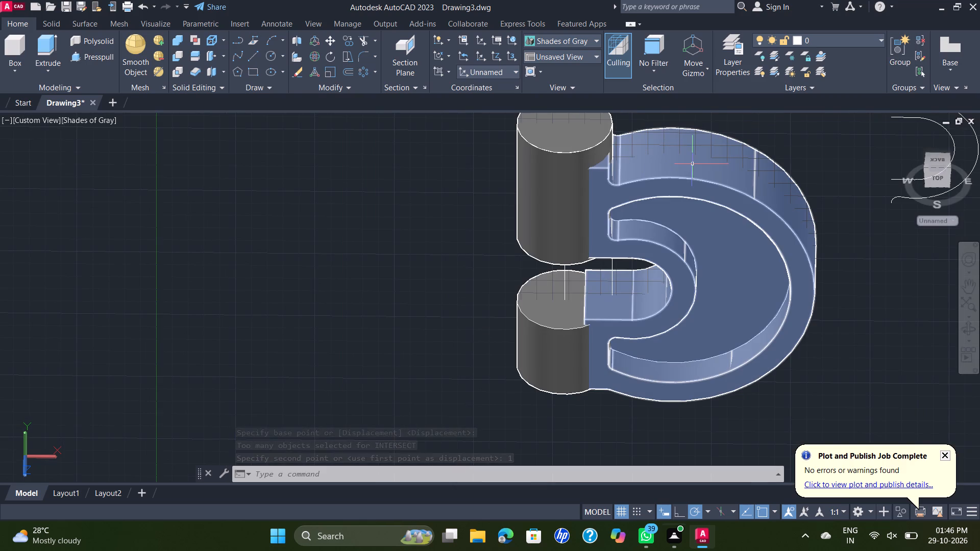
{"action": "scroll", "coordinate": [727, 151], "scroll_direction": "down", "scroll_amount": 2}
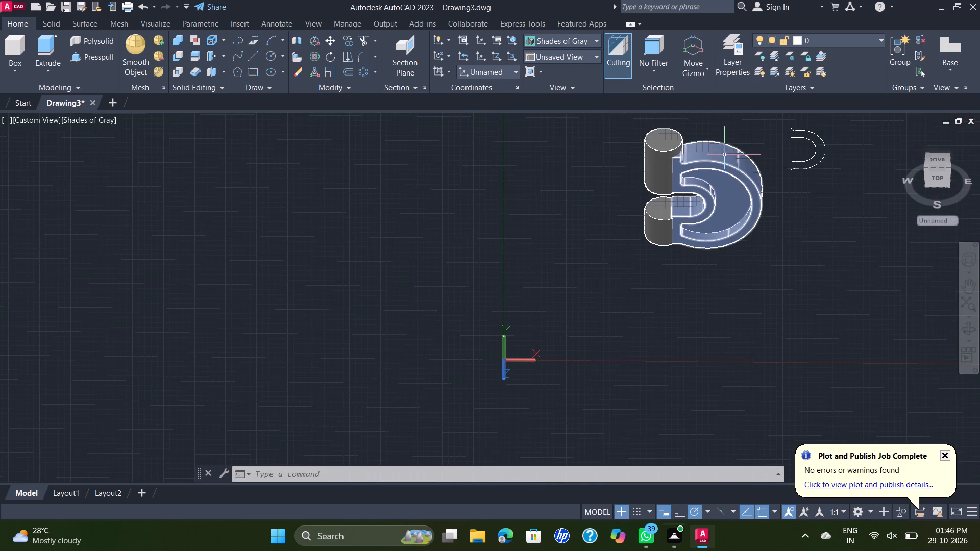
{"action": "scroll", "coordinate": [725, 152], "scroll_direction": "up", "scroll_amount": 1}
{"action": "middle_click_drag", "start_coordinate": [724, 150], "coordinate": [685, 213]}
{"action": "scroll", "coordinate": [669, 204], "scroll_direction": "up", "scroll_amount": 1}
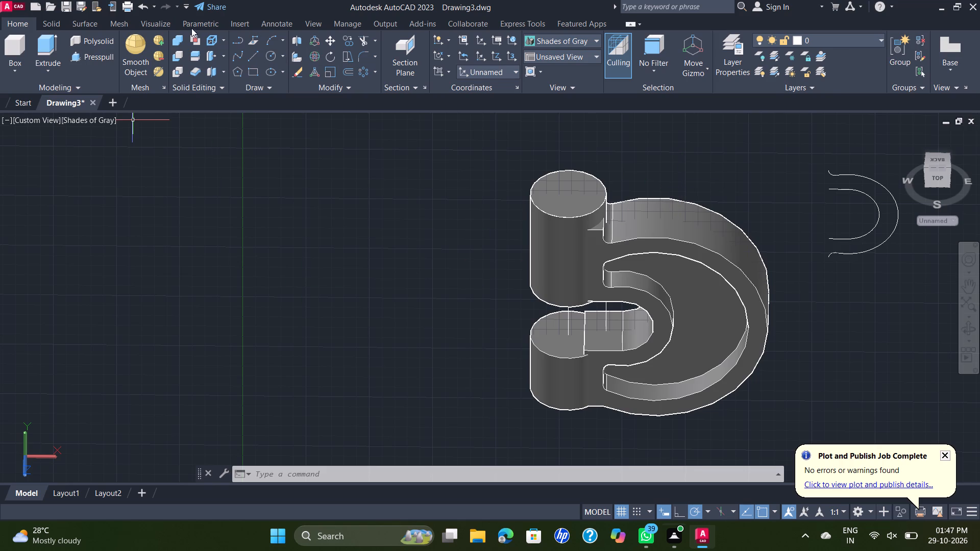
{"action": "left_click", "coordinate": [173, 42]}
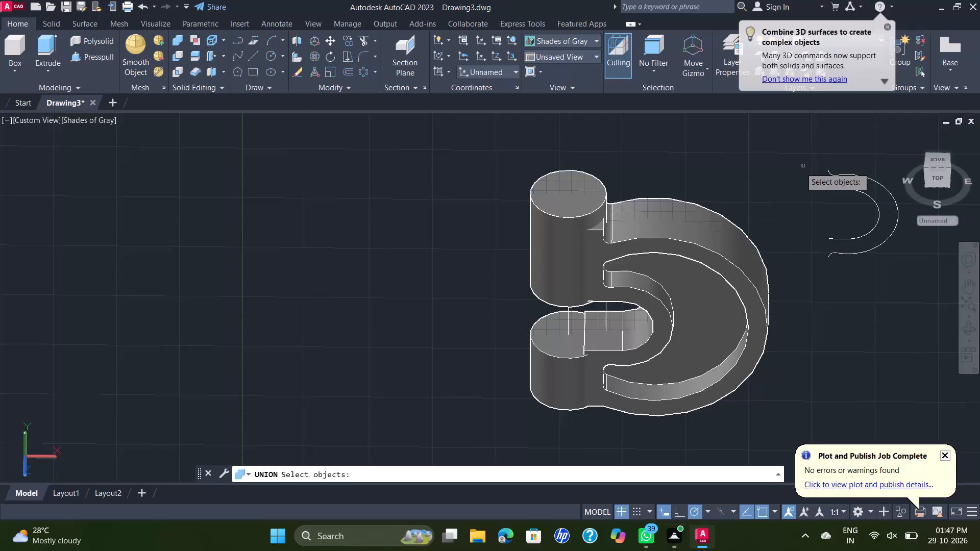
{"action": "left_click", "coordinate": [772, 153]}
{"action": "left_click", "coordinate": [409, 418]}
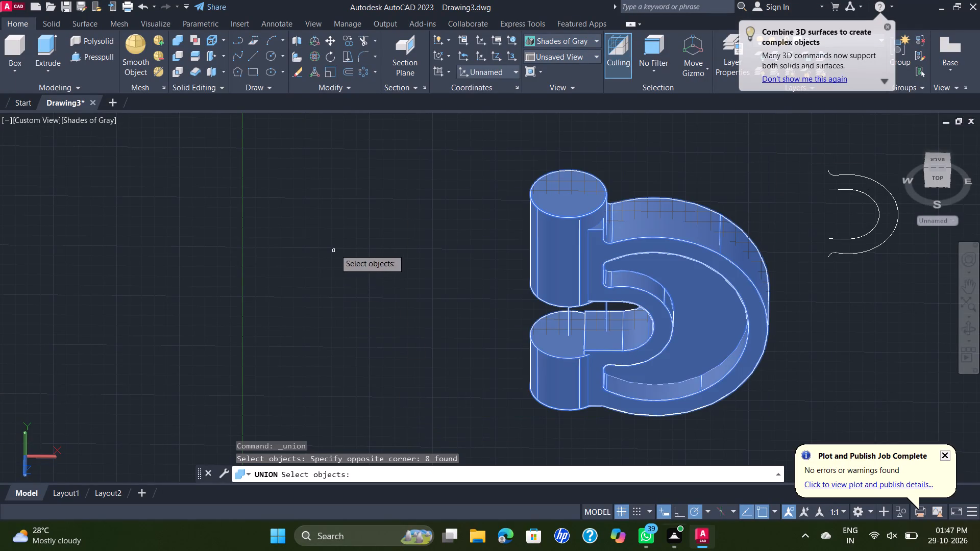
{"action": "right_click", "coordinate": [339, 243]}
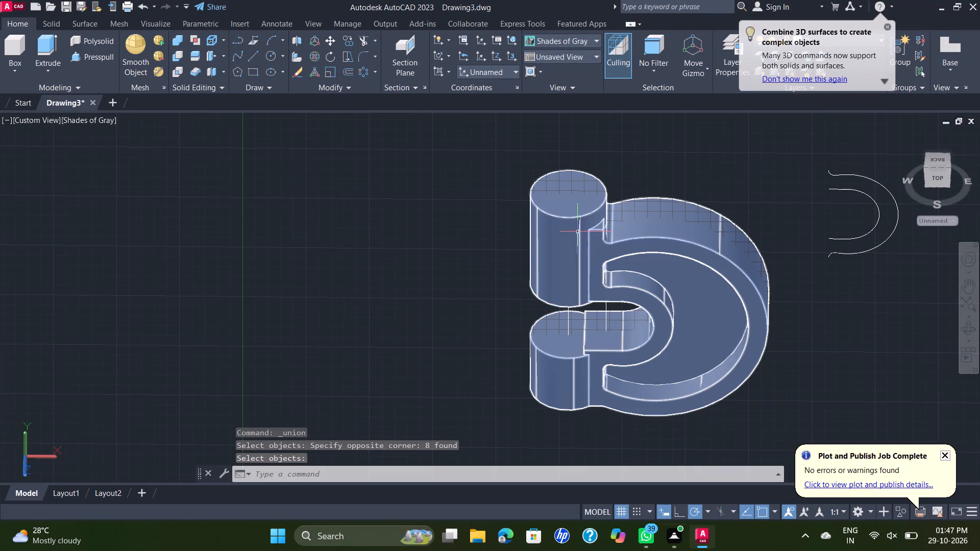
Press-pull the small curved triangular ledge on the upper cylinder's side down to the lower edge of the projecting tab.
{"action": "left_click", "coordinate": [85, 55]}
{"action": "scroll", "coordinate": [602, 233], "scroll_direction": "up", "scroll_amount": 2}
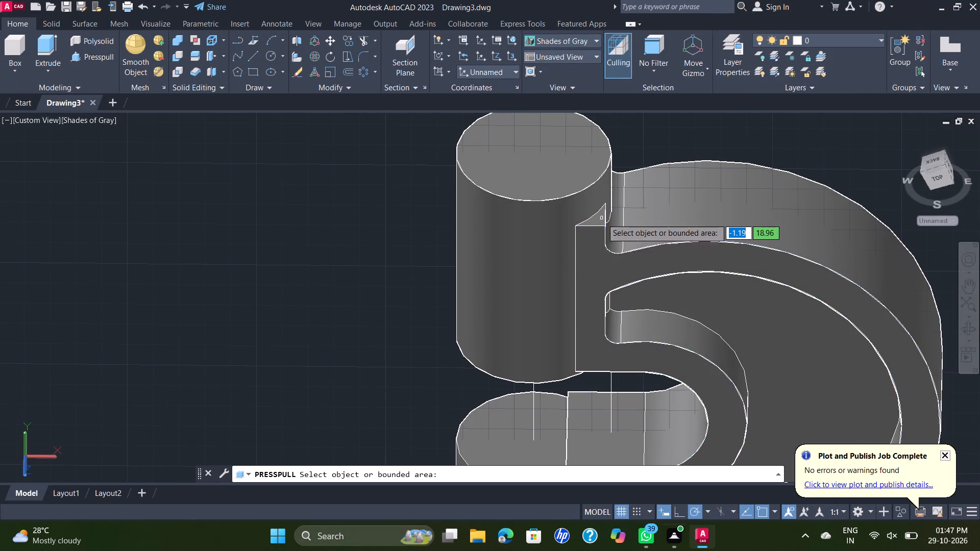
{"action": "scroll", "coordinate": [599, 214], "scroll_direction": "up", "scroll_amount": 1}
{"action": "left_click", "coordinate": [603, 223]}
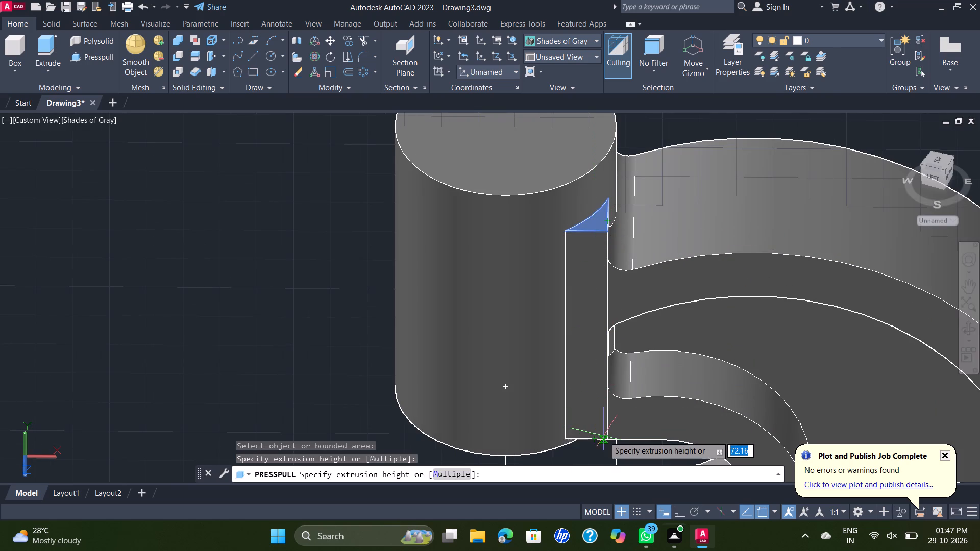
{"action": "left_click", "coordinate": [609, 450]}
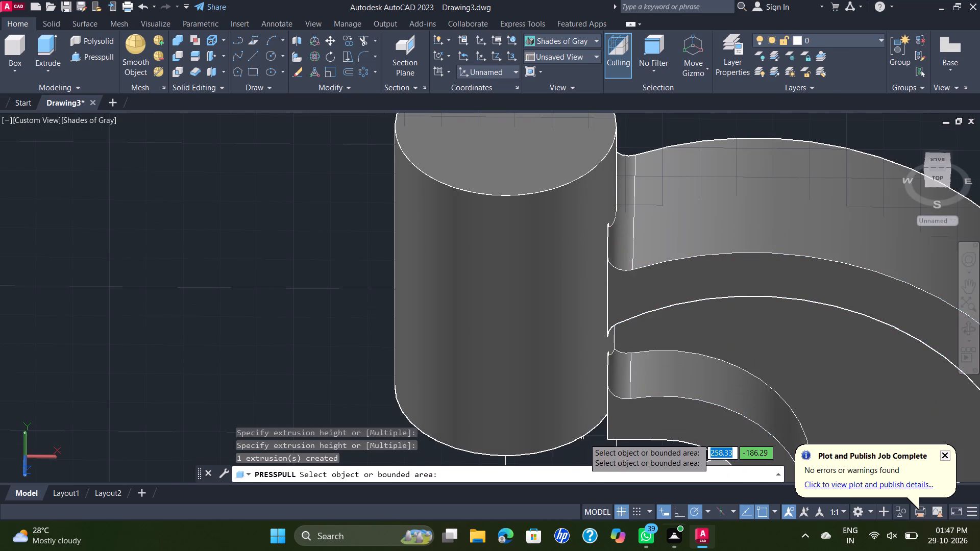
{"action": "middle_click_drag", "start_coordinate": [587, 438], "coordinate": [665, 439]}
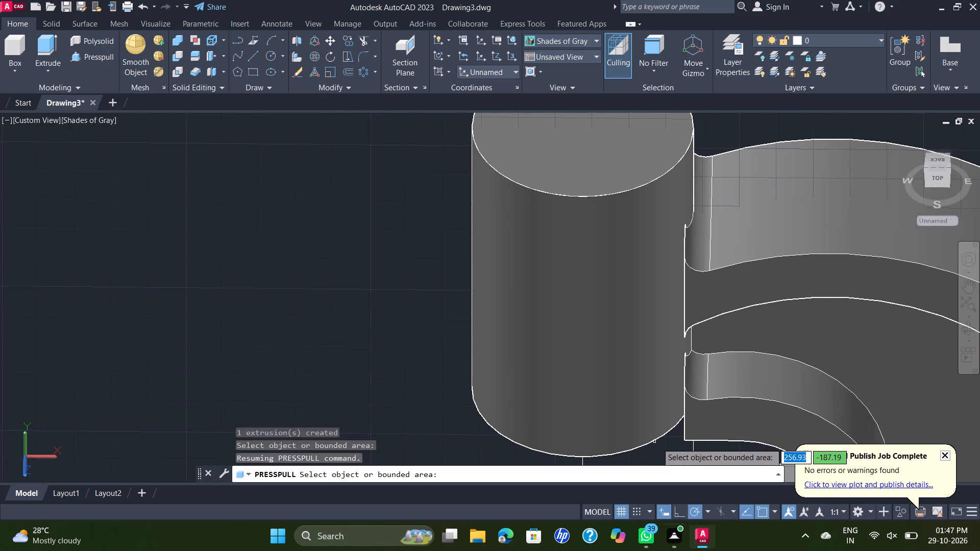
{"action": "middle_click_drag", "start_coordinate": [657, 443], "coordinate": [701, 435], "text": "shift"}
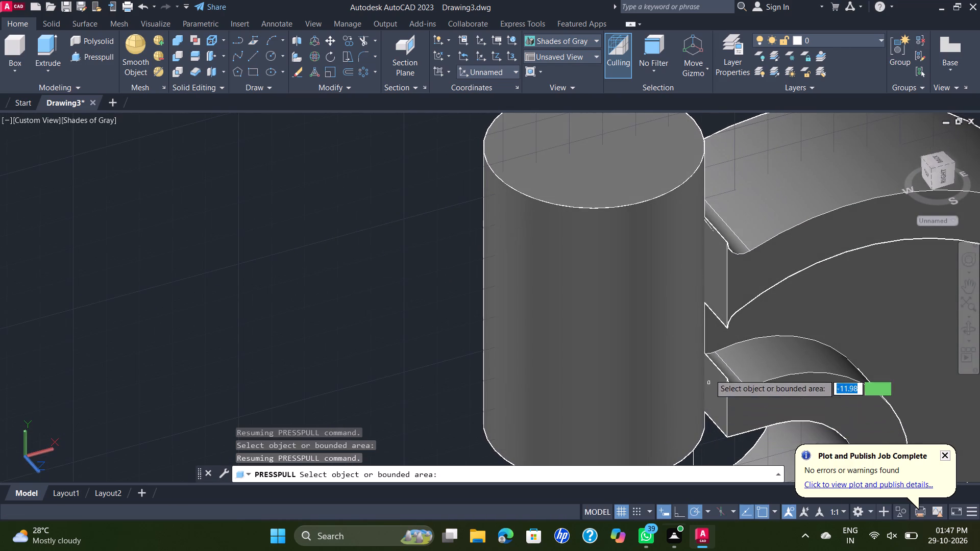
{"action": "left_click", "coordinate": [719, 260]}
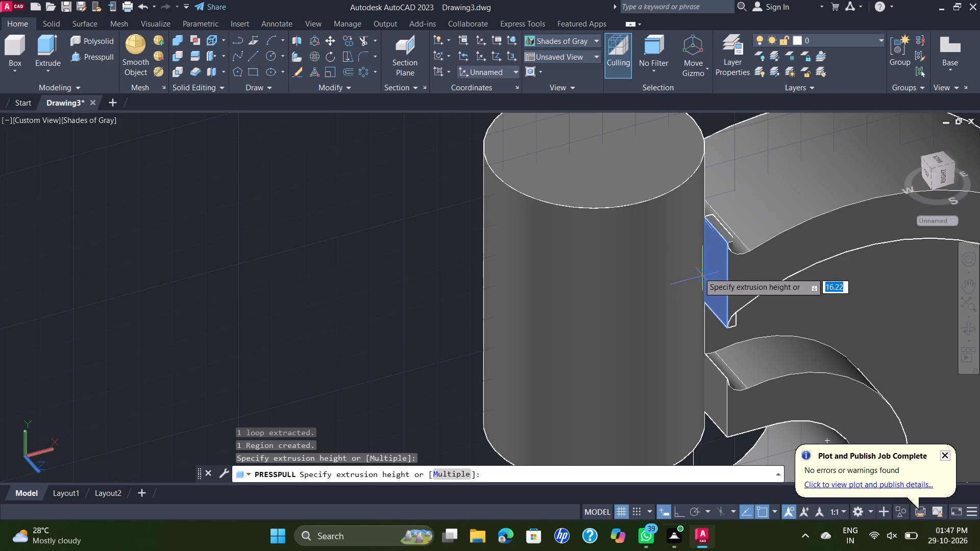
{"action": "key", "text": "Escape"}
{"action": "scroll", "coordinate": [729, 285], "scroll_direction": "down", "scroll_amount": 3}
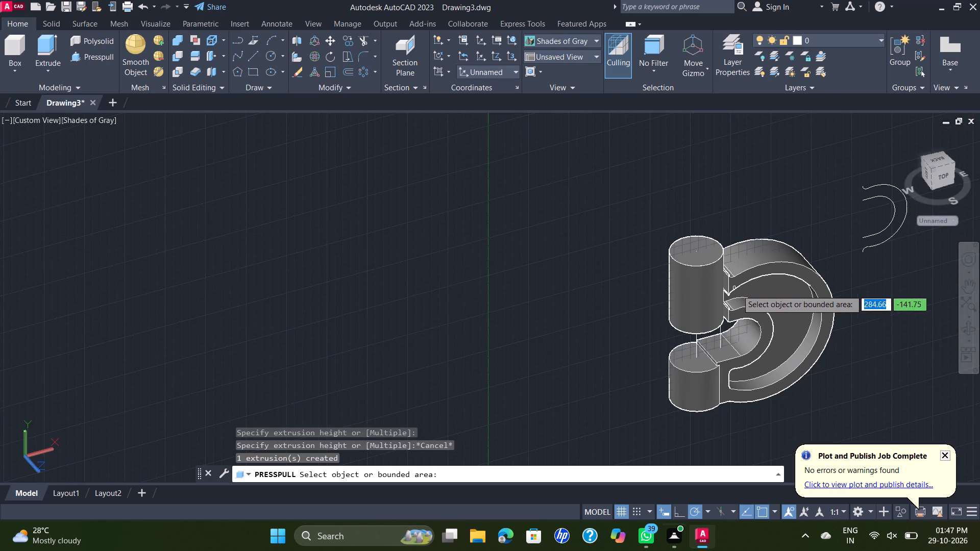
Press-pull the front half of the raised tab's end face above the lower cylinder about 32.57, back to where the tab meets the arc.
{"action": "scroll", "coordinate": [754, 289], "scroll_direction": "up", "scroll_amount": 2}
{"action": "scroll", "coordinate": [748, 287], "scroll_direction": "down", "scroll_amount": 1}
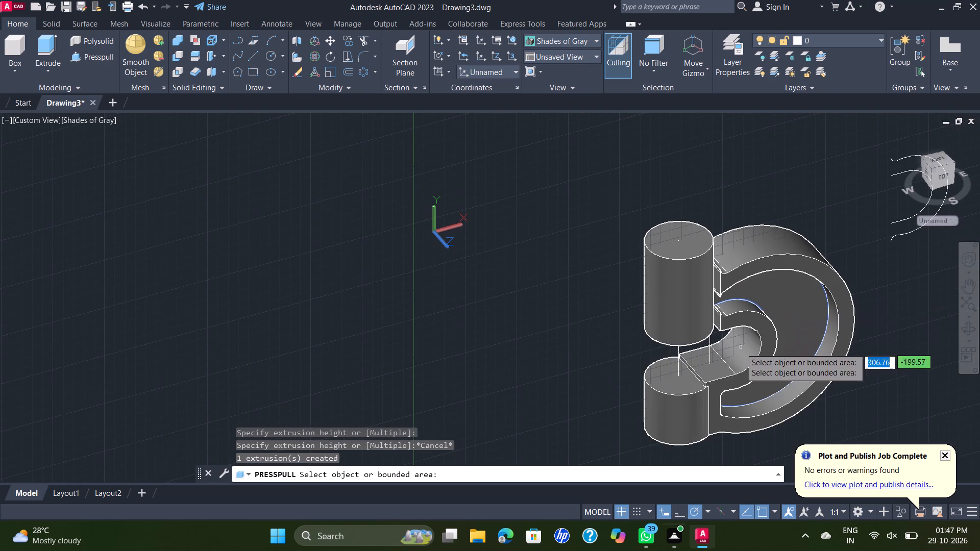
{"action": "scroll", "coordinate": [701, 382], "scroll_direction": "up", "scroll_amount": 3}
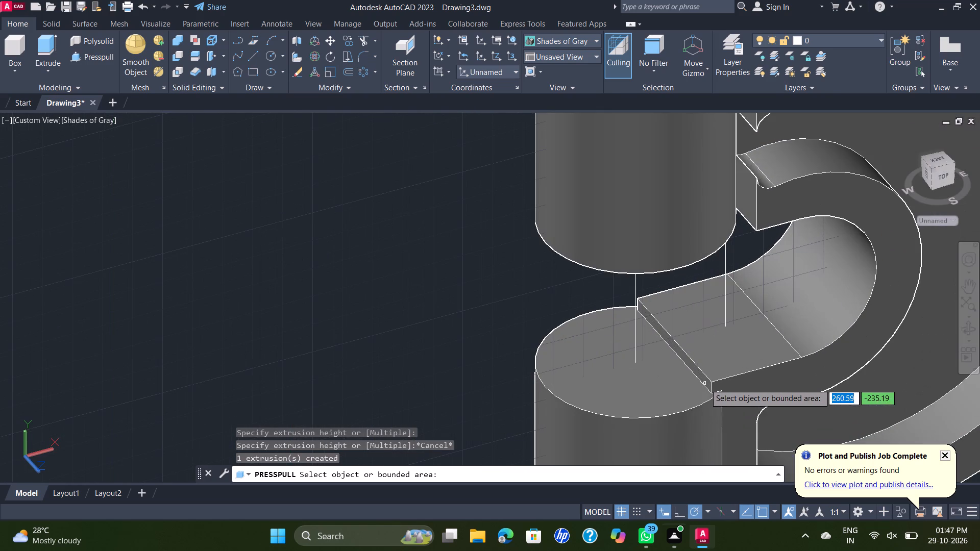
{"action": "scroll", "coordinate": [706, 381], "scroll_direction": "up", "scroll_amount": 3}
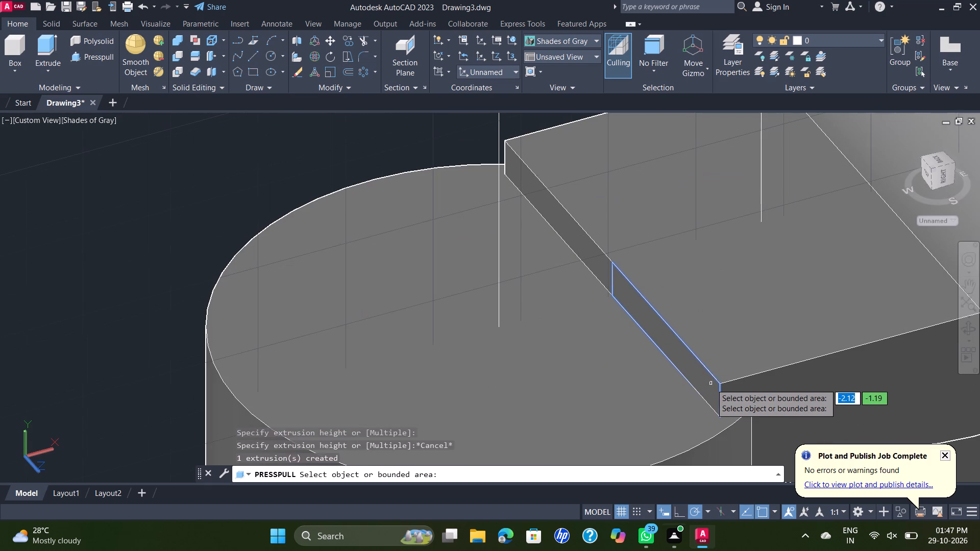
{"action": "left_click", "coordinate": [711, 384]}
{"action": "scroll", "coordinate": [889, 339], "scroll_direction": "down", "scroll_amount": 2}
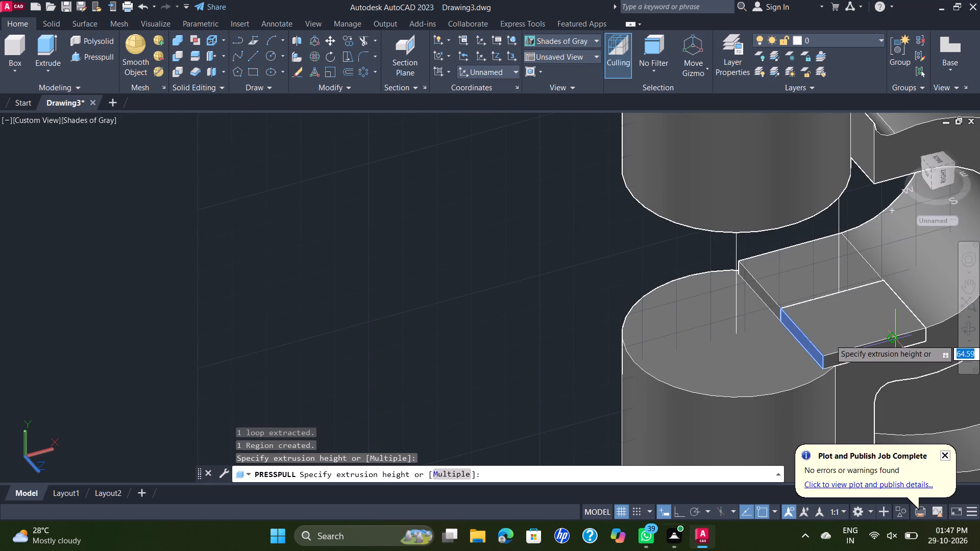
{"action": "scroll", "coordinate": [903, 339], "scroll_direction": "down", "scroll_amount": 1}
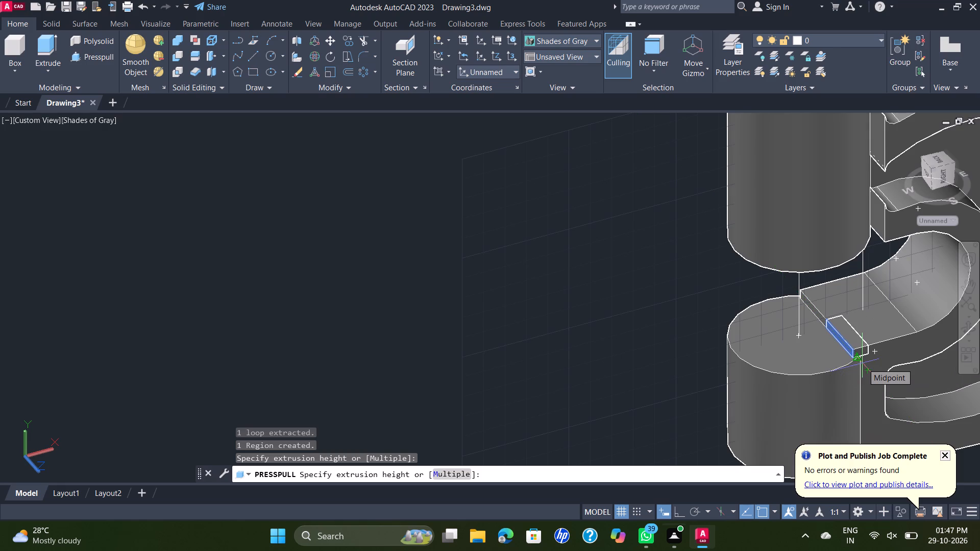
{"action": "left_click", "coordinate": [915, 331]}
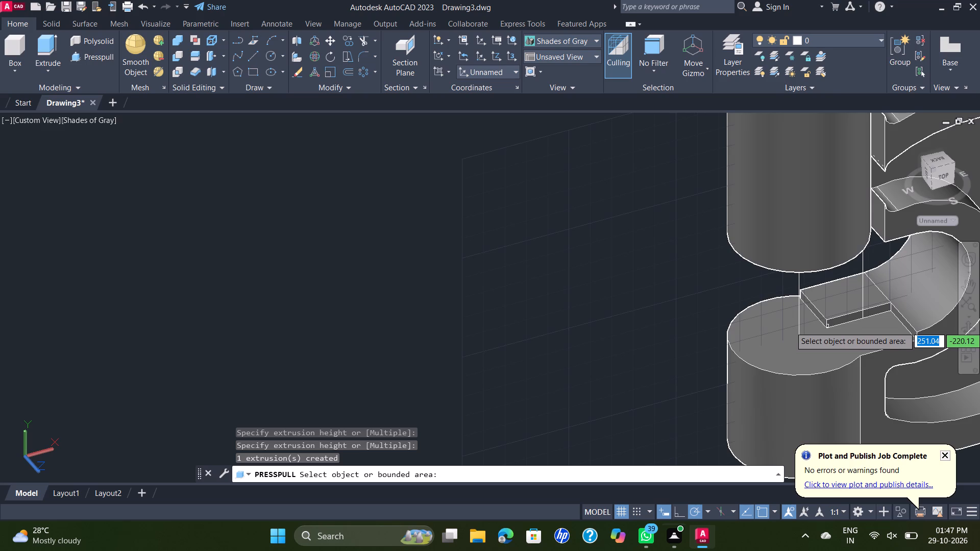
Press-pull the remaining rear half of the raised tab's end face above the lower cylinder back to where the tab meets the arc.
{"action": "scroll", "coordinate": [822, 321], "scroll_direction": "up", "scroll_amount": 1}
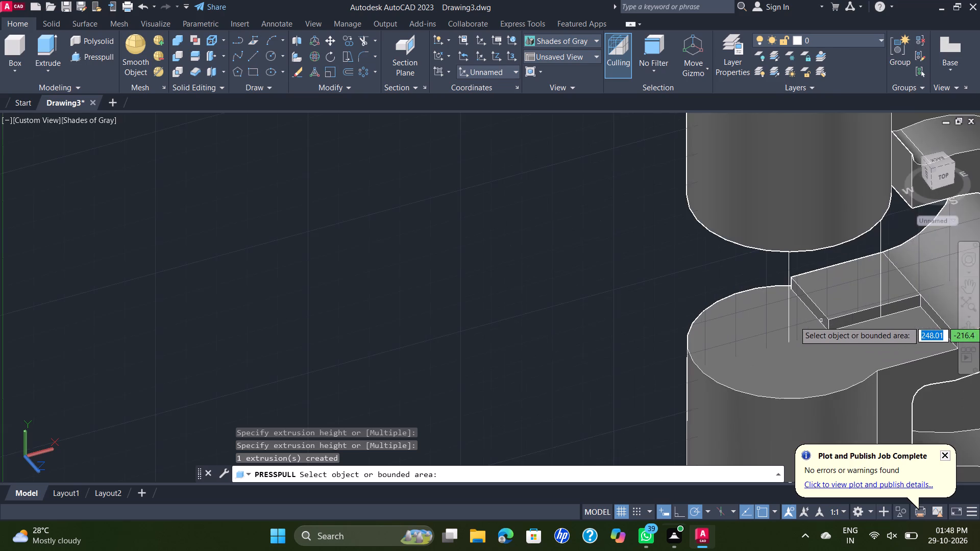
{"action": "scroll", "coordinate": [821, 320], "scroll_direction": "up", "scroll_amount": 2}
{"action": "left_click", "coordinate": [828, 318]}
{"action": "scroll", "coordinate": [922, 293], "scroll_direction": "down", "scroll_amount": 2}
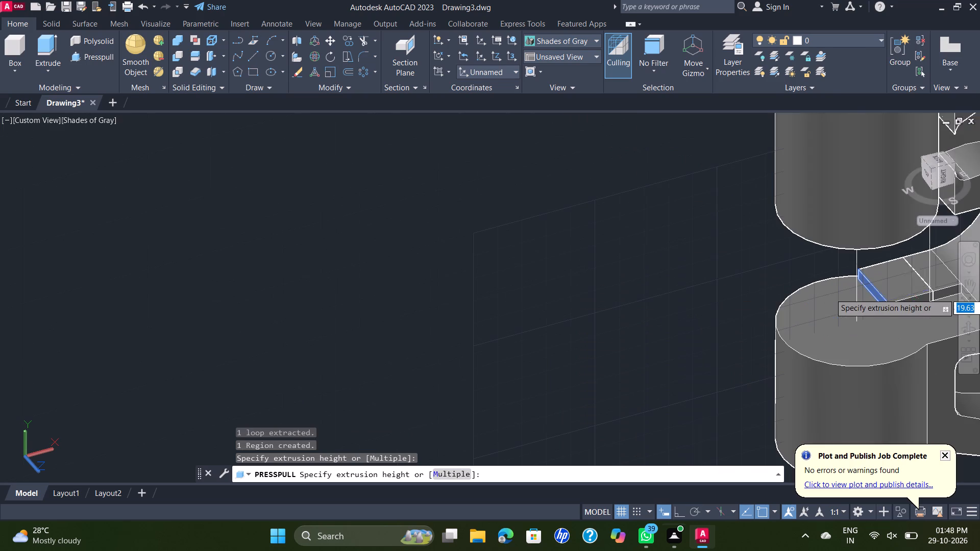
{"action": "middle_click_drag", "start_coordinate": [954, 286], "coordinate": [752, 344]}
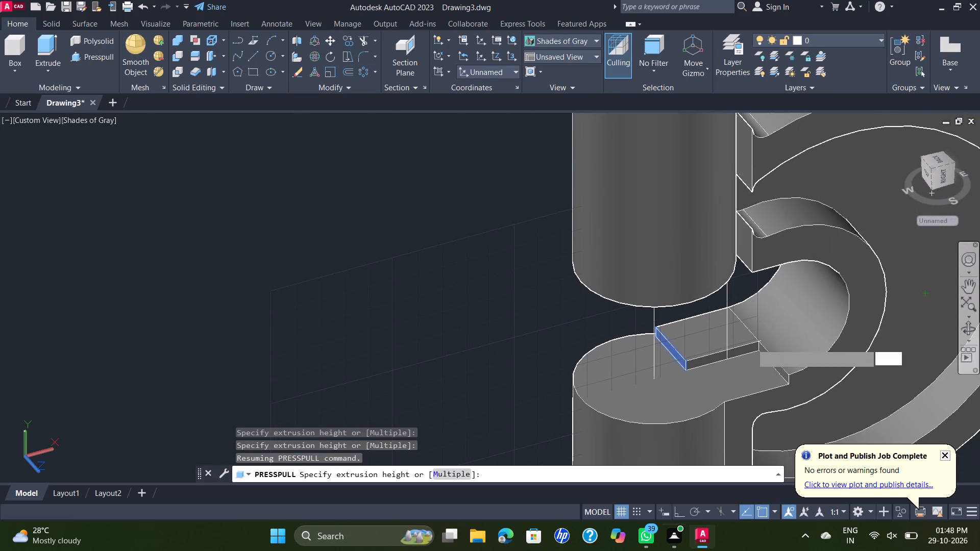
{"action": "scroll", "coordinate": [752, 344], "scroll_direction": "up", "scroll_amount": 1}
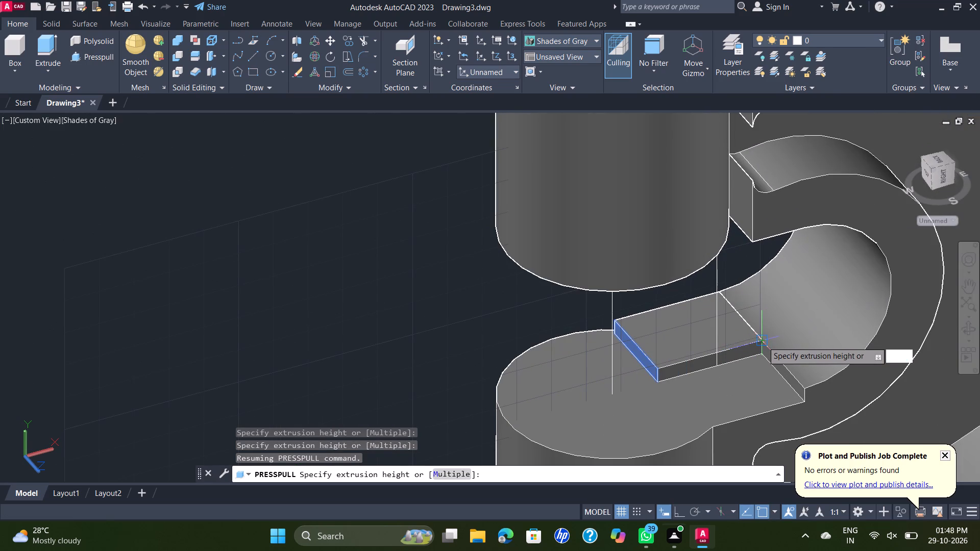
{"action": "left_click", "coordinate": [763, 341]}
{"action": "scroll", "coordinate": [797, 337], "scroll_direction": "down", "scroll_amount": 1}
{"action": "scroll", "coordinate": [866, 319], "scroll_direction": "down", "scroll_amount": 1}
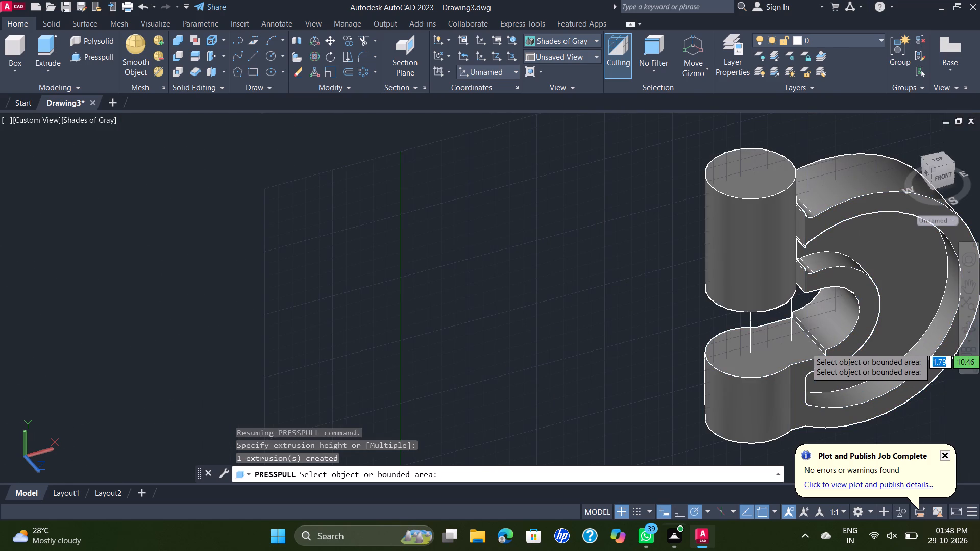
{"action": "scroll", "coordinate": [818, 353], "scroll_direction": "up", "scroll_amount": 2}
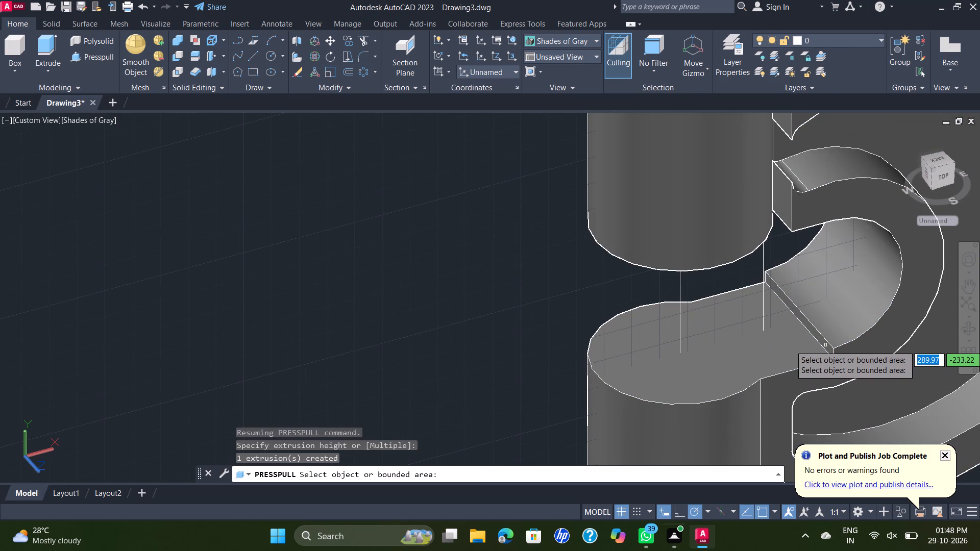
Examine the trimmed tab area and the joints between the arc body and both cylinders from several angles.
{"action": "scroll", "coordinate": [831, 347], "scroll_direction": "up", "scroll_amount": 1}
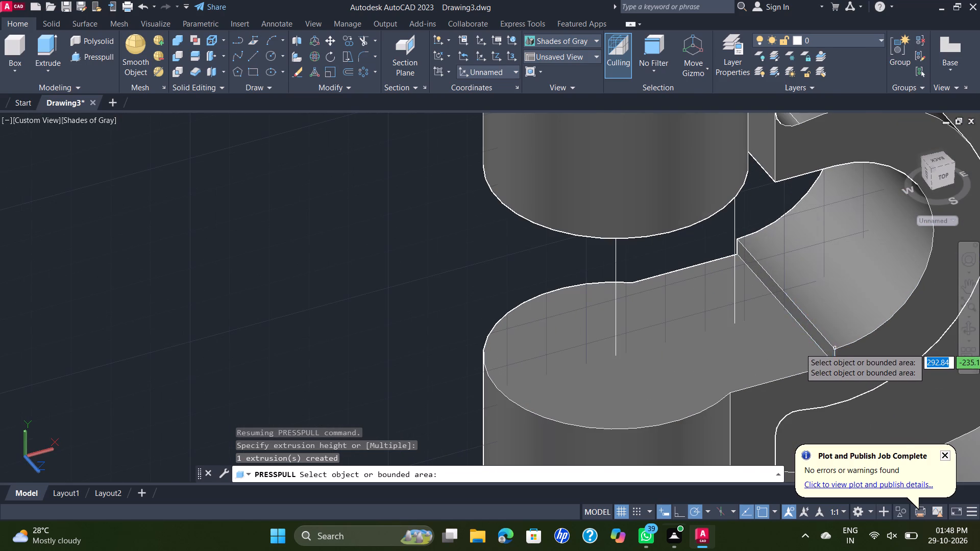
{"action": "scroll", "coordinate": [835, 348], "scroll_direction": "down", "scroll_amount": 1}
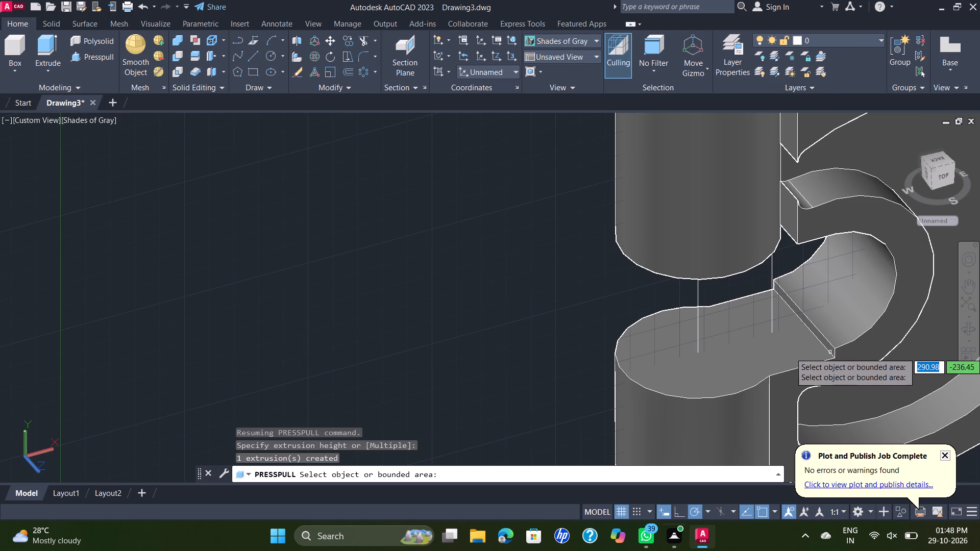
{"action": "scroll", "coordinate": [830, 353], "scroll_direction": "down", "scroll_amount": 4}
{"action": "middle_click_drag", "start_coordinate": [777, 347], "coordinate": [776, 347], "text": "shift"}
{"action": "scroll", "coordinate": [777, 347], "scroll_direction": "down", "scroll_amount": 1, "text": "shift"}
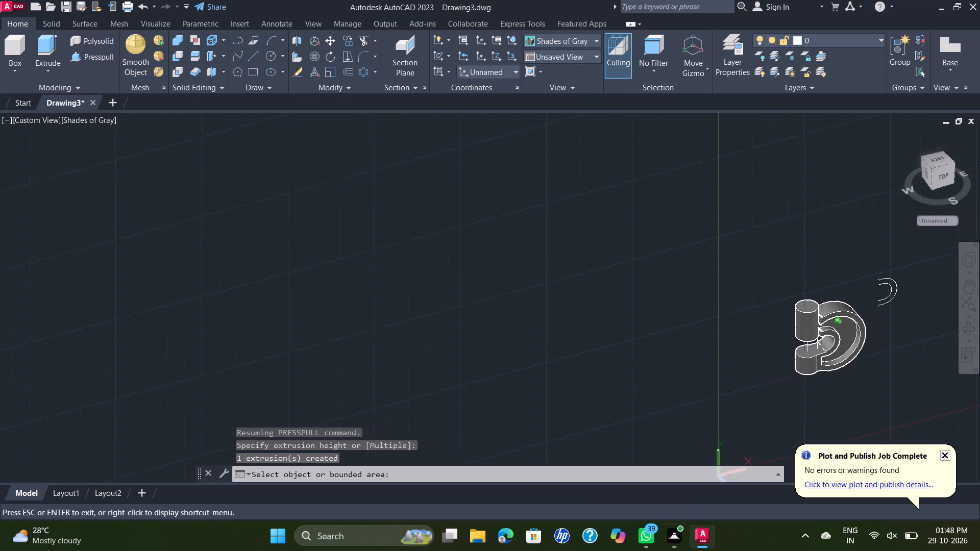
{"action": "middle_click_drag", "start_coordinate": [776, 347], "coordinate": [717, 357], "text": "shift"}
{"action": "scroll", "coordinate": [876, 334], "scroll_direction": "up", "scroll_amount": 3}
{"action": "scroll", "coordinate": [782, 314], "scroll_direction": "up", "scroll_amount": 2}
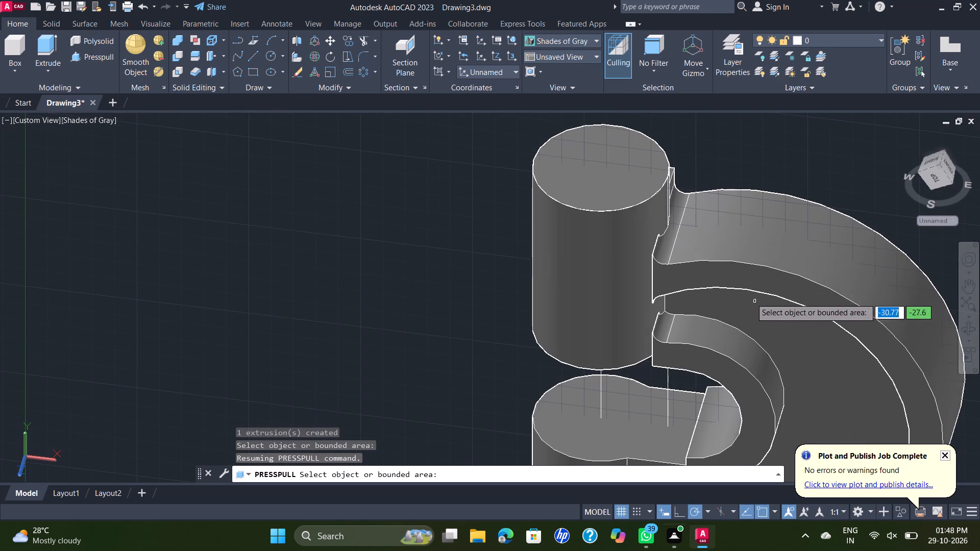
{"action": "scroll", "coordinate": [661, 231], "scroll_direction": "up", "scroll_amount": 2}
{"action": "scroll", "coordinate": [661, 230], "scroll_direction": "down", "scroll_amount": 1}
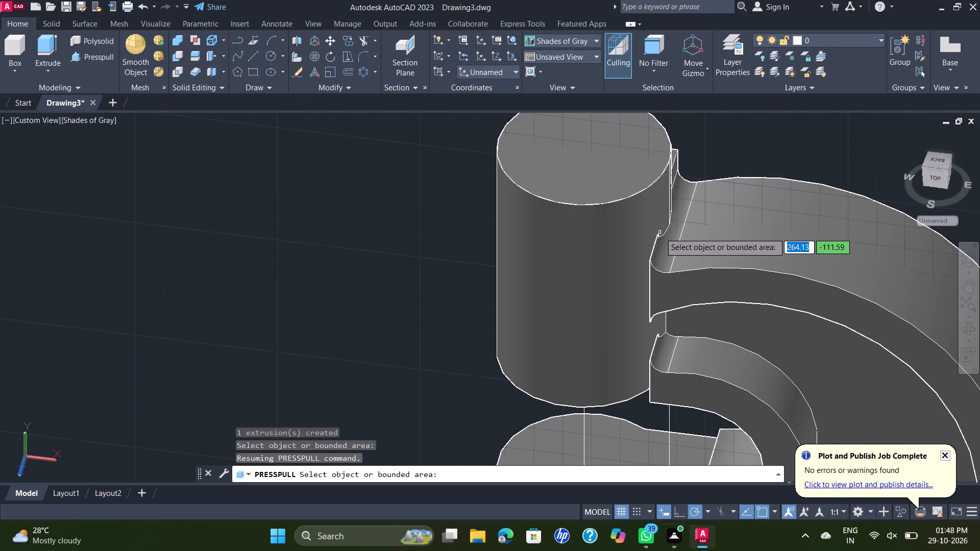
{"action": "scroll", "coordinate": [661, 233], "scroll_direction": "down", "scroll_amount": 1}
{"action": "scroll", "coordinate": [672, 218], "scroll_direction": "up", "scroll_amount": 4}
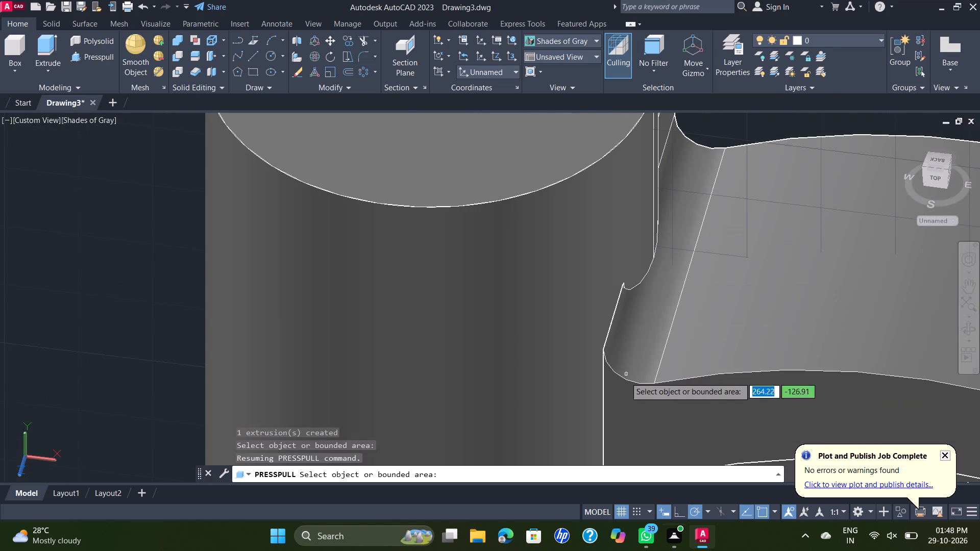
{"action": "scroll", "coordinate": [604, 382], "scroll_direction": "down", "scroll_amount": 3}
{"action": "key", "text": "Escape"}
{"action": "scroll", "coordinate": [575, 397], "scroll_direction": "down", "scroll_amount": 2}
{"action": "middle_click_drag", "start_coordinate": [590, 383], "coordinate": [594, 380]}
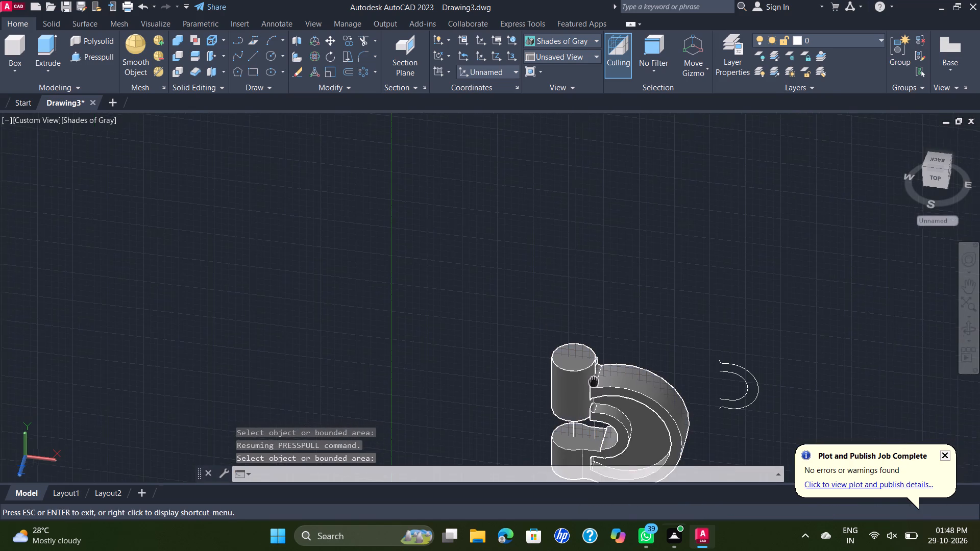
{"action": "middle_click_drag", "start_coordinate": [594, 380], "coordinate": [603, 350]}
{"action": "scroll", "coordinate": [602, 355], "scroll_direction": "up", "scroll_amount": 1}
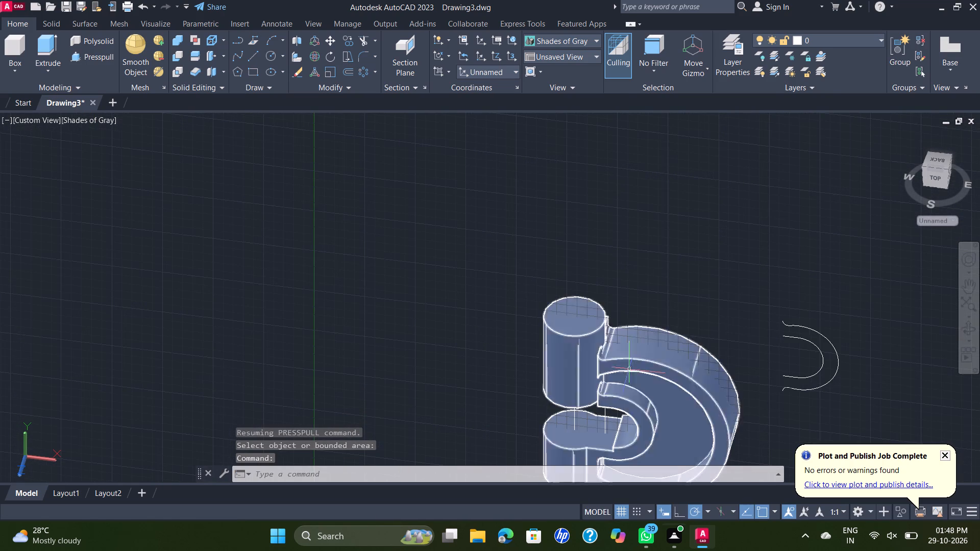
{"action": "middle_click_drag", "start_coordinate": [648, 352], "coordinate": [646, 263]}
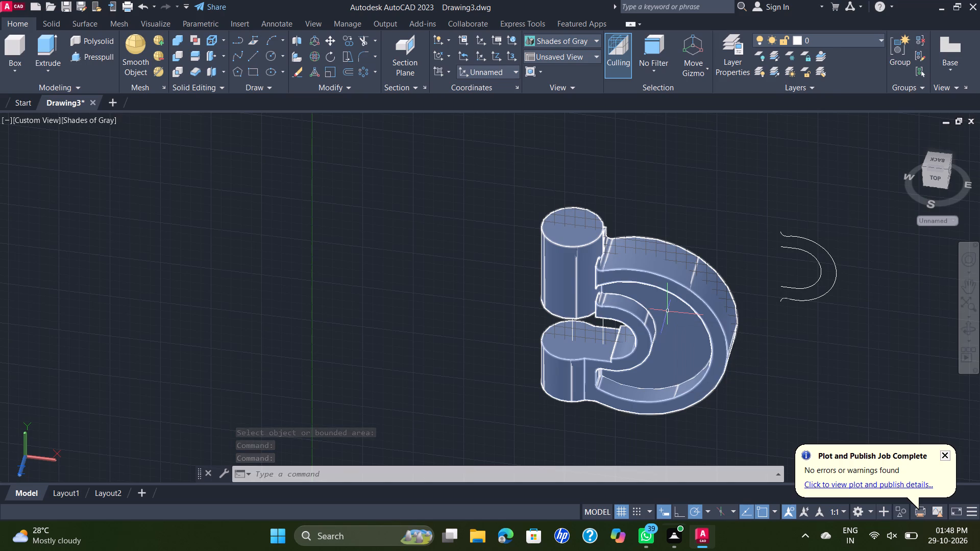
Undo the tab press-pulls and the union back to a separate arc body and two cylinders.
{"action": "key", "text": "ctrl+z"}
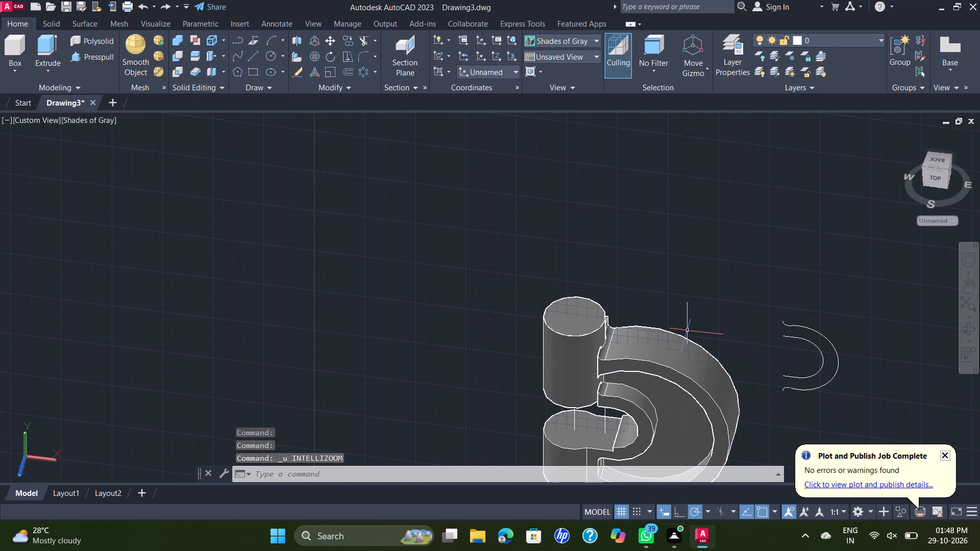
{"action": "key", "text": "ctrl+z"}
{"action": "key", "text": "ctrl+z"}
{"action": "key", "text": "ctrl+z"}
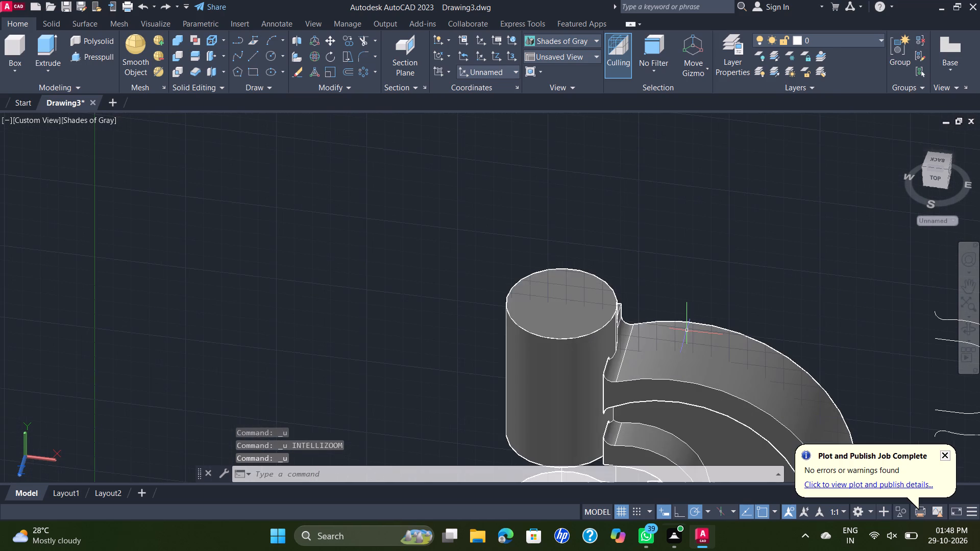
{"action": "key", "text": "ctrl+z"}
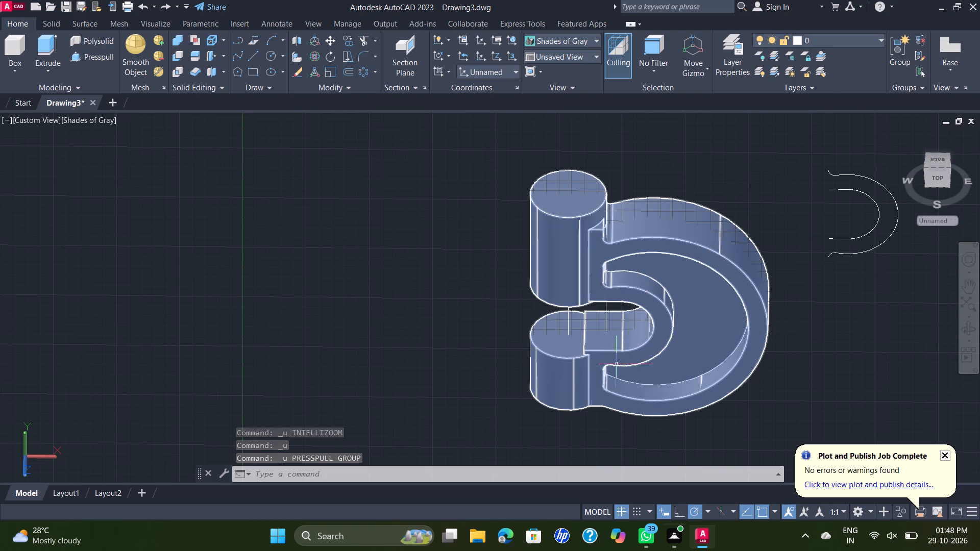
{"action": "scroll", "coordinate": [559, 387], "scroll_direction": "up", "scroll_amount": 2}
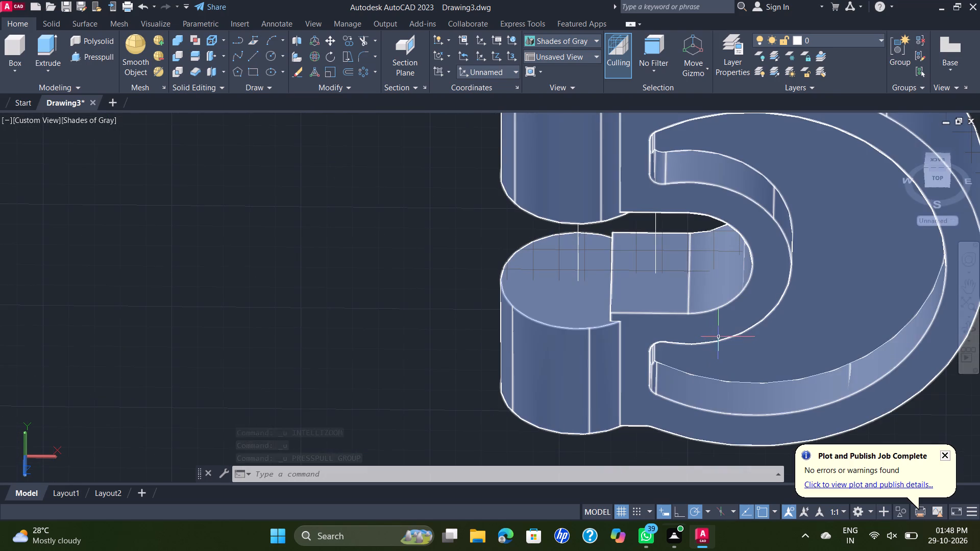
{"action": "key", "text": "ctrl+z"}
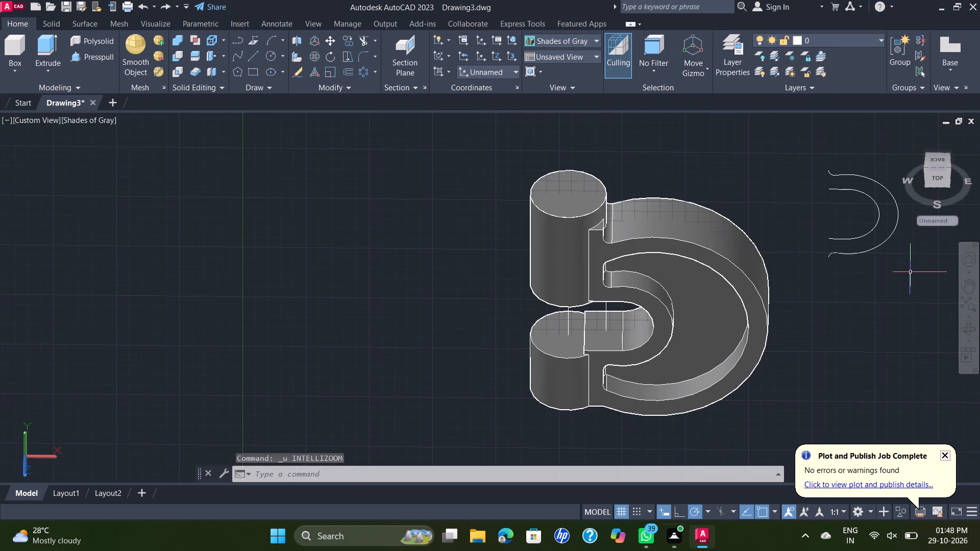
{"action": "key", "text": "ctrl+z"}
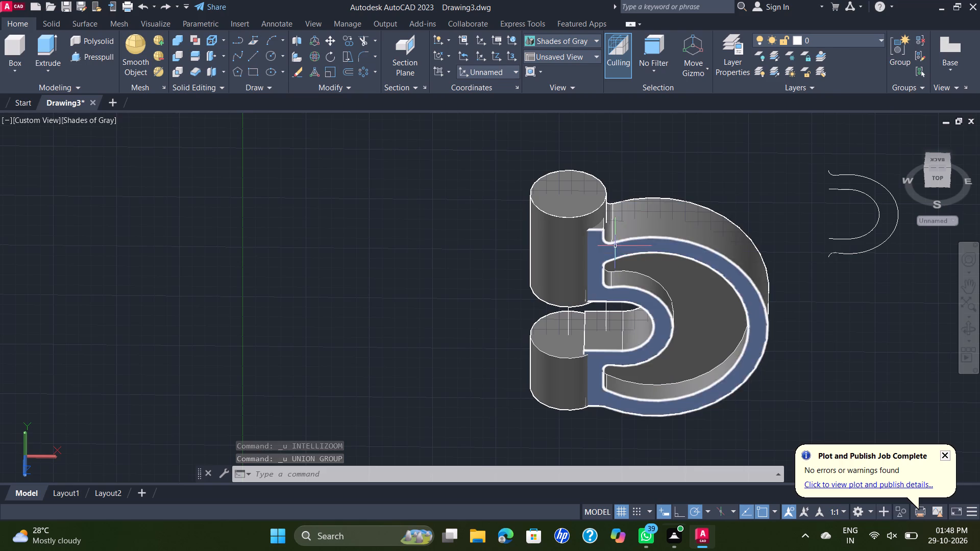
Move the nested-arc body slightly from its upper tab's lower inner corner to the upper cylinder's bottom edge.
{"action": "left_click", "coordinate": [633, 238]}
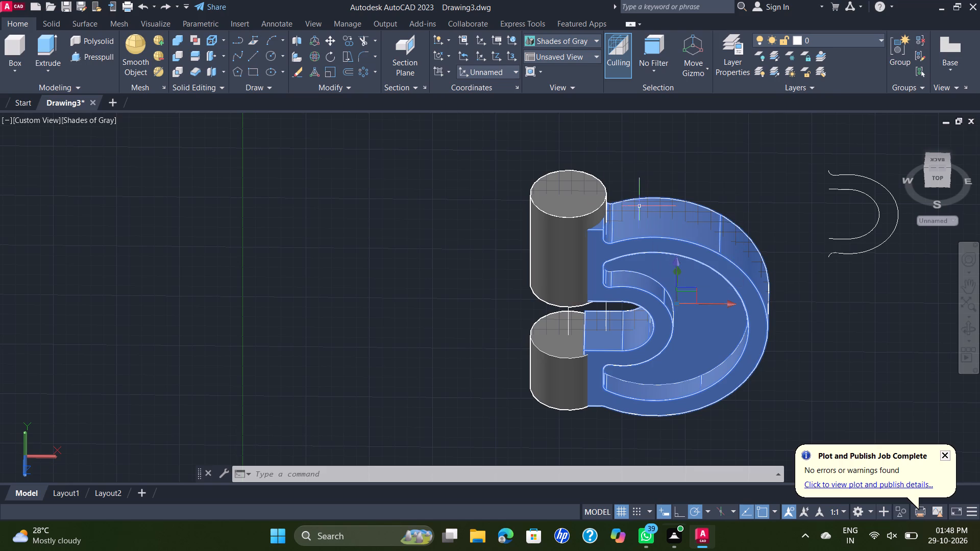
{"action": "left_click", "coordinate": [328, 39]}
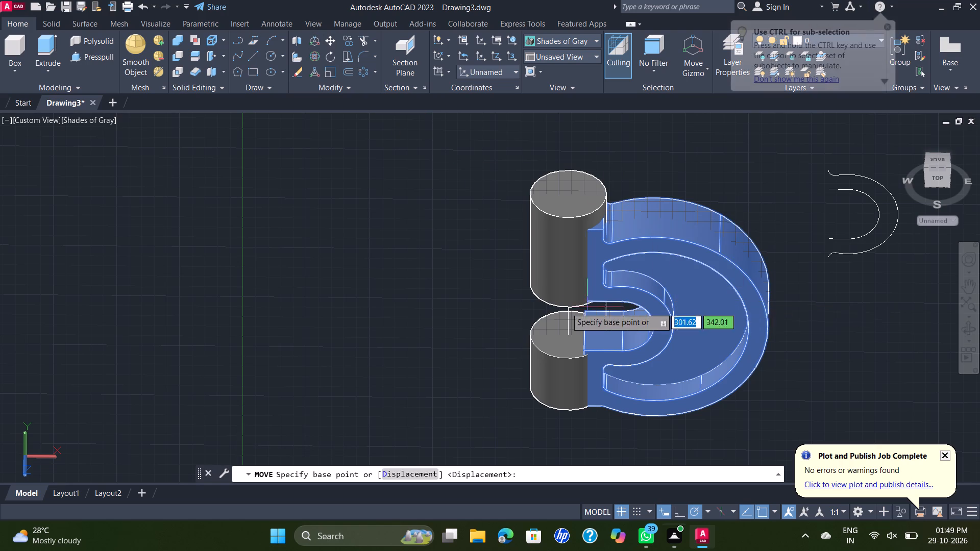
{"action": "scroll", "coordinate": [560, 305], "scroll_direction": "up", "scroll_amount": 2}
{"action": "left_click", "coordinate": [617, 300]}
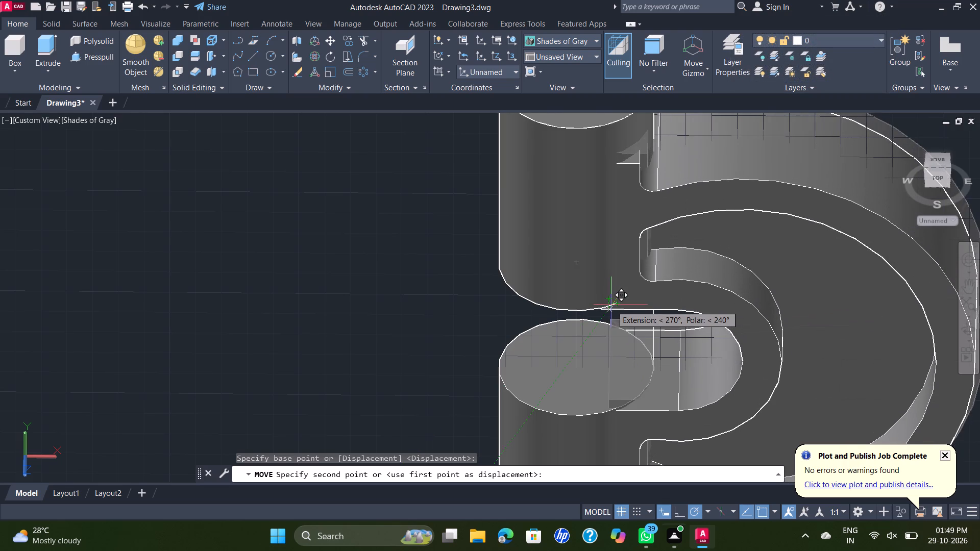
{"action": "left_click", "coordinate": [610, 306]}
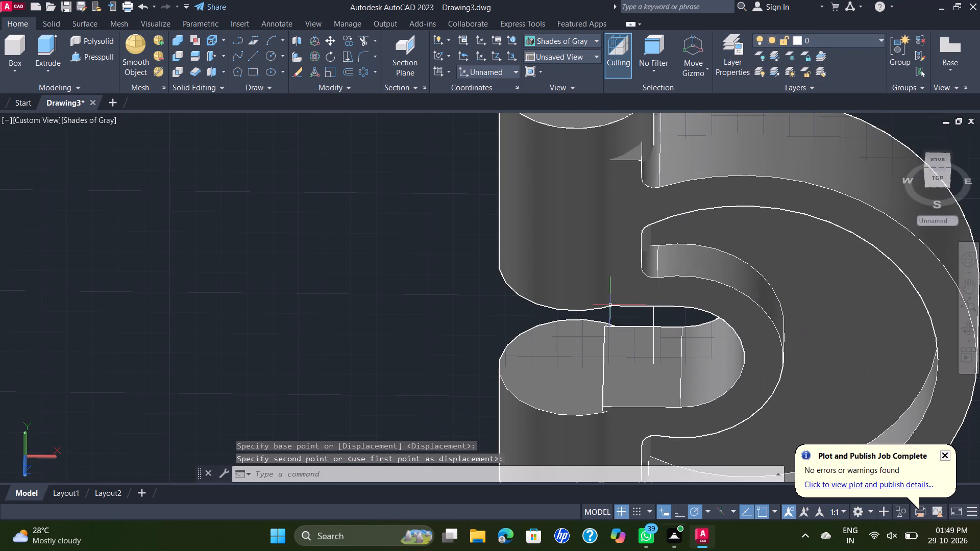
Inspect how the moved arc body's tabs meet the upper and lower cylinders.
{"action": "scroll", "coordinate": [725, 256], "scroll_direction": "down", "scroll_amount": 3}
{"action": "scroll", "coordinate": [757, 240], "scroll_direction": "up", "scroll_amount": 2}
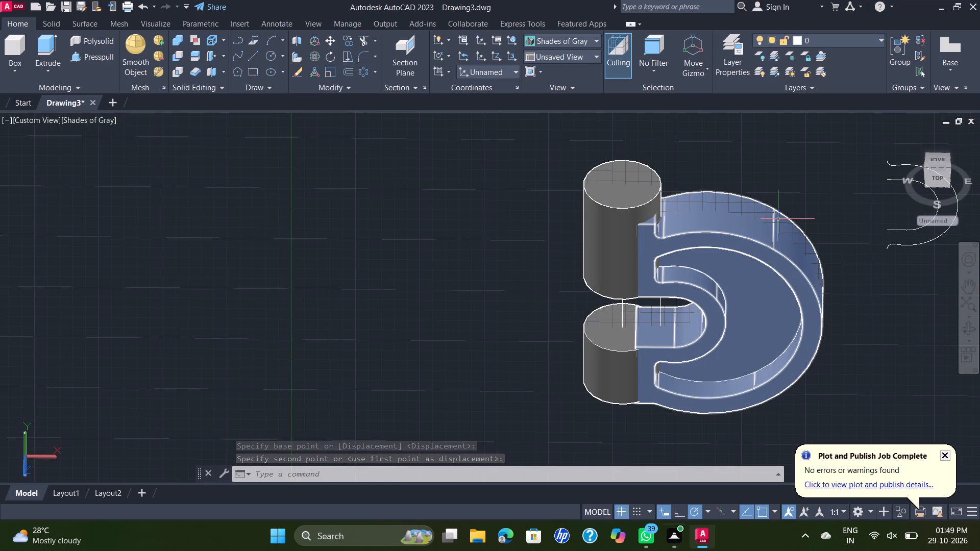
{"action": "middle_click_drag", "start_coordinate": [780, 220], "coordinate": [583, 179], "text": "shift"}
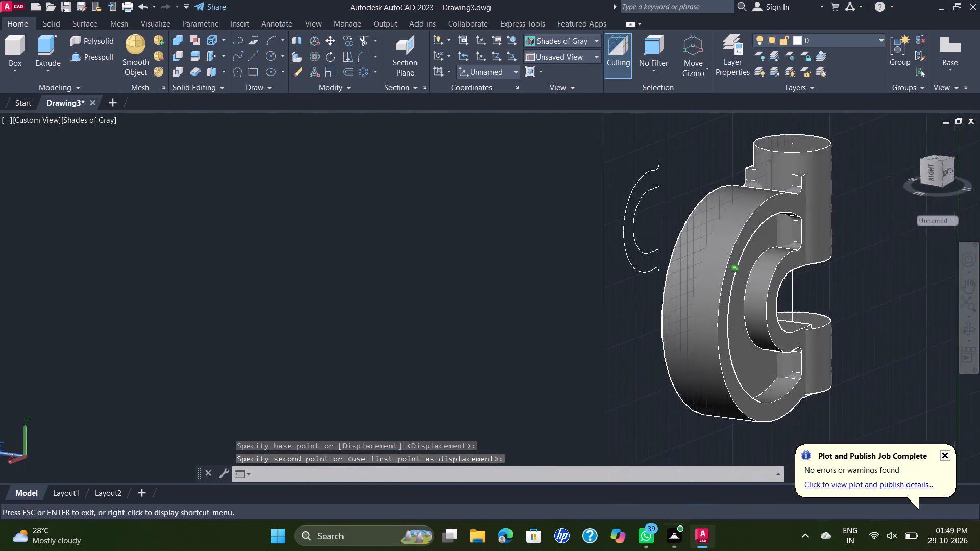
{"action": "middle_click_drag", "start_coordinate": [583, 179], "coordinate": [724, 219], "text": "shift"}
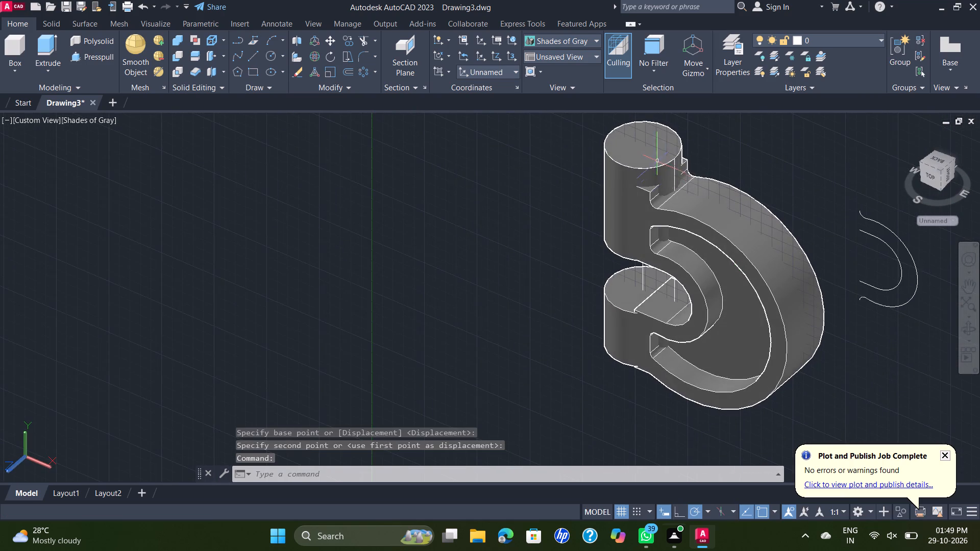
{"action": "scroll", "coordinate": [658, 161], "scroll_direction": "up", "scroll_amount": 1}
{"action": "scroll", "coordinate": [686, 191], "scroll_direction": "up", "scroll_amount": 1}
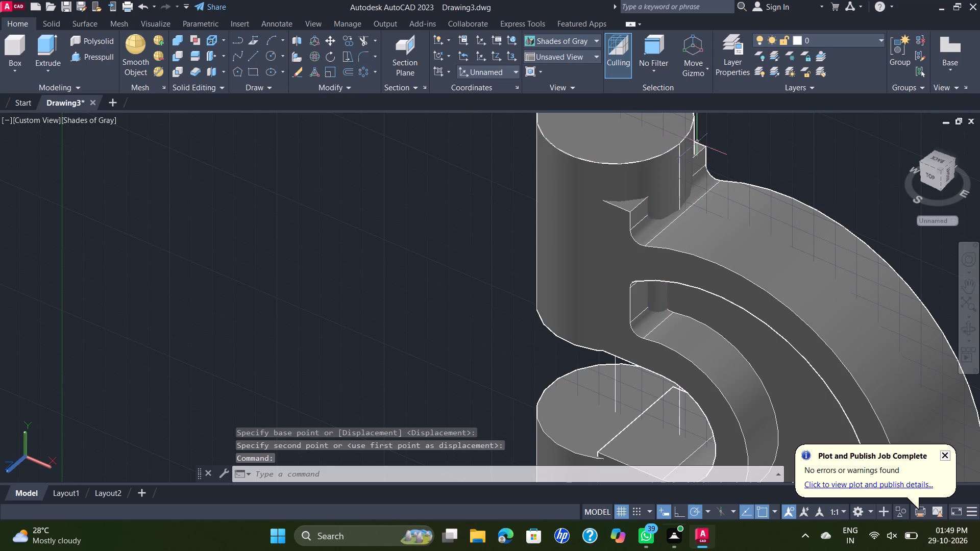
{"action": "left_click", "coordinate": [100, 54]}
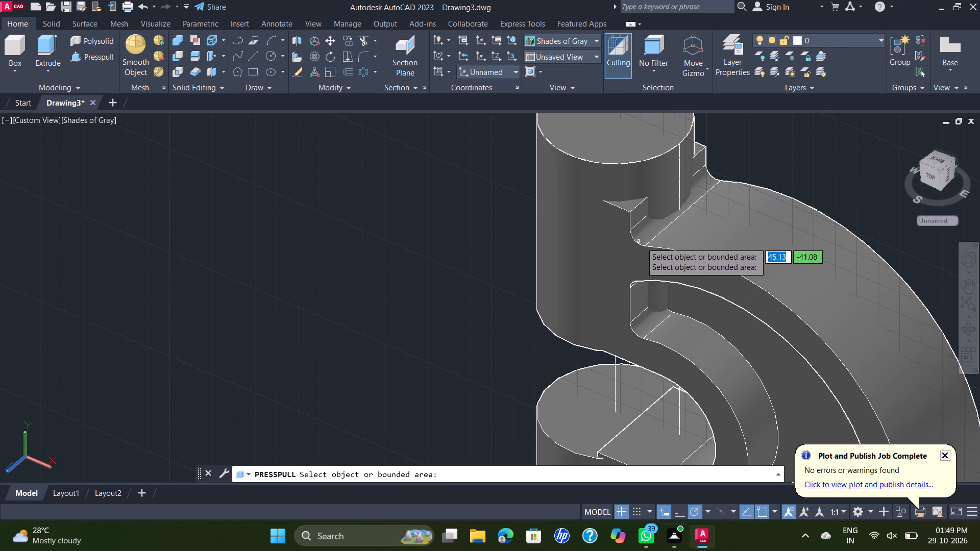
{"action": "key", "text": "Escape"}
Draw a 25 diameter circle at the centre of the lower cylinder's top face.
{"action": "scroll", "coordinate": [786, 147], "scroll_direction": "down", "scroll_amount": 1}
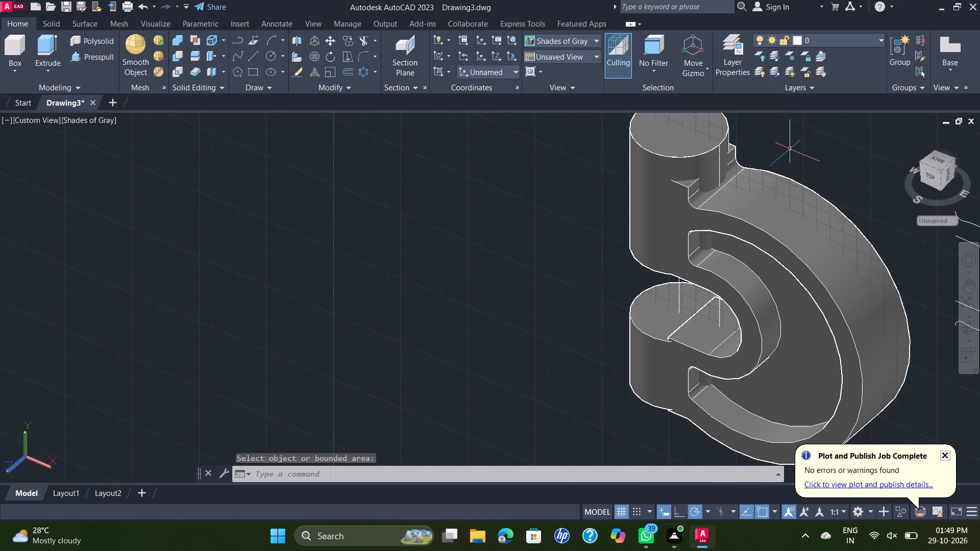
{"action": "middle_click_drag", "start_coordinate": [820, 189], "coordinate": [805, 203]}
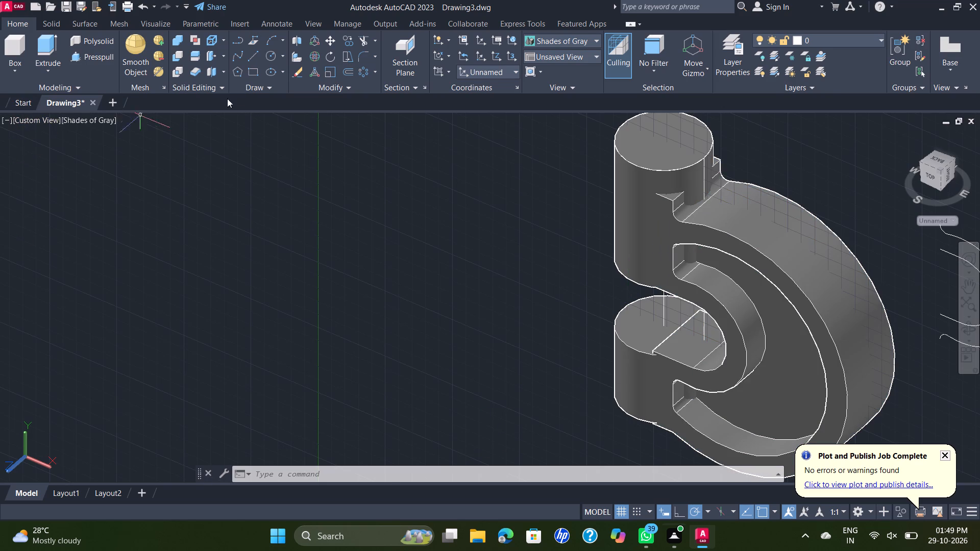
{"action": "left_click", "coordinate": [273, 58]}
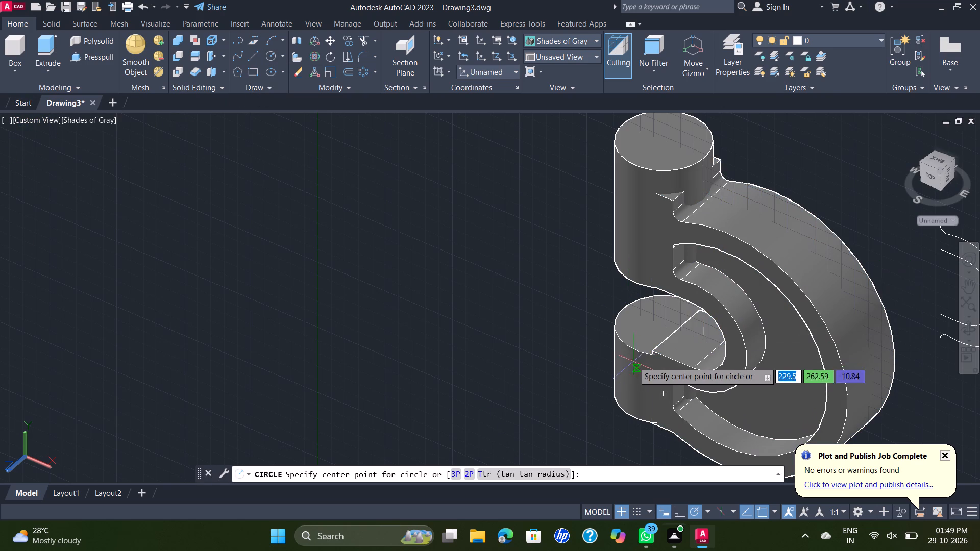
{"action": "left_click", "coordinate": [667, 327]}
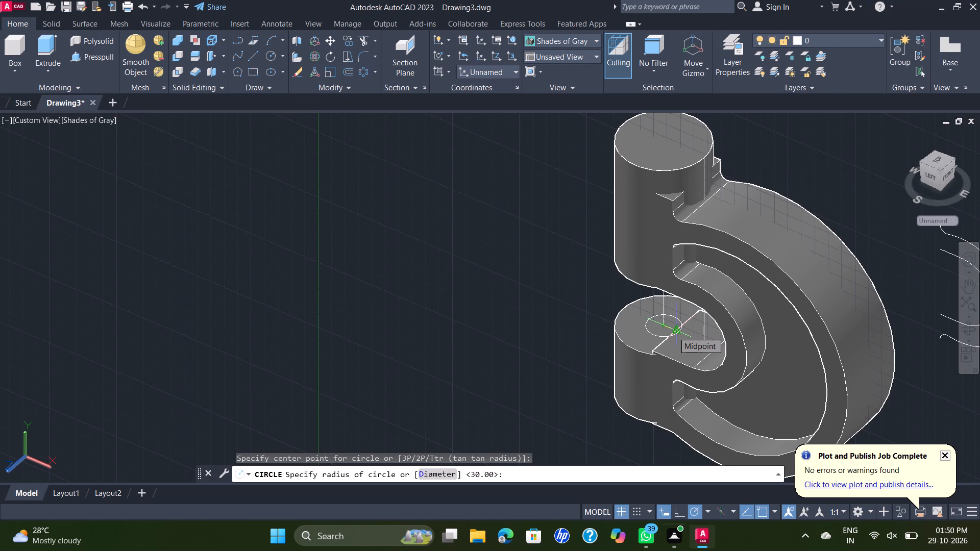
{"action": "key", "text": "d"}
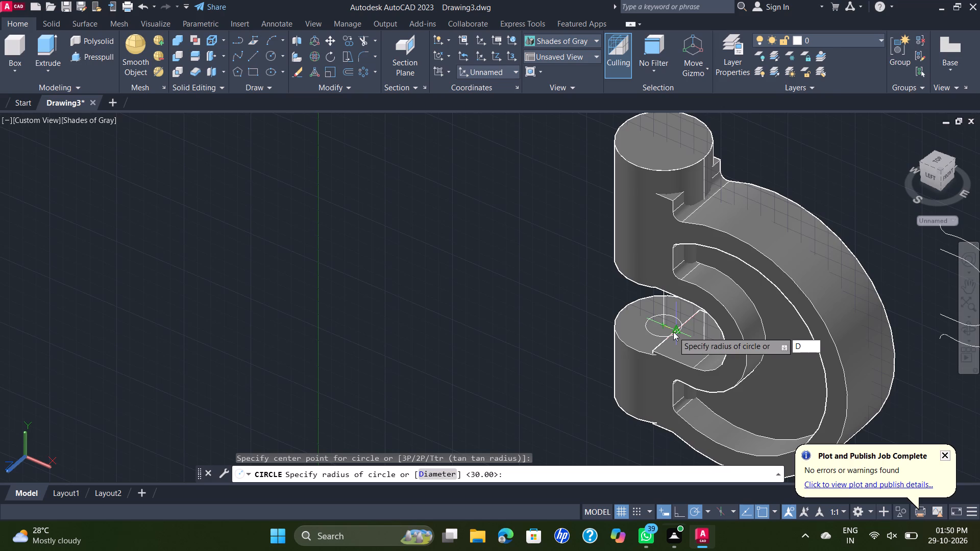
{"action": "key", "text": "Return"}
{"action": "type", "text": "52"}
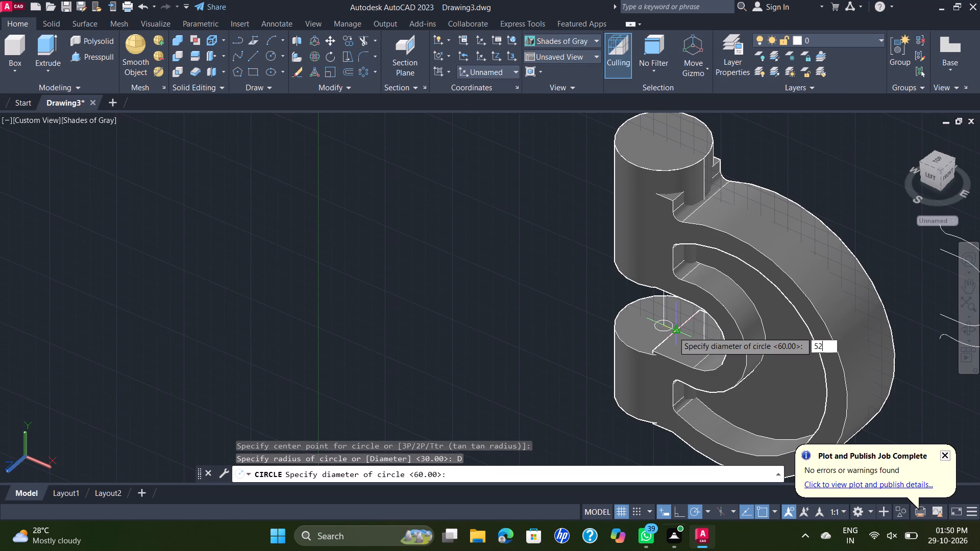
{"action": "key", "text": "BackSpace"}
{"action": "key", "text": "BackSpace"}
{"action": "type", "text": "25"}
{"action": "key", "text": "Return"}
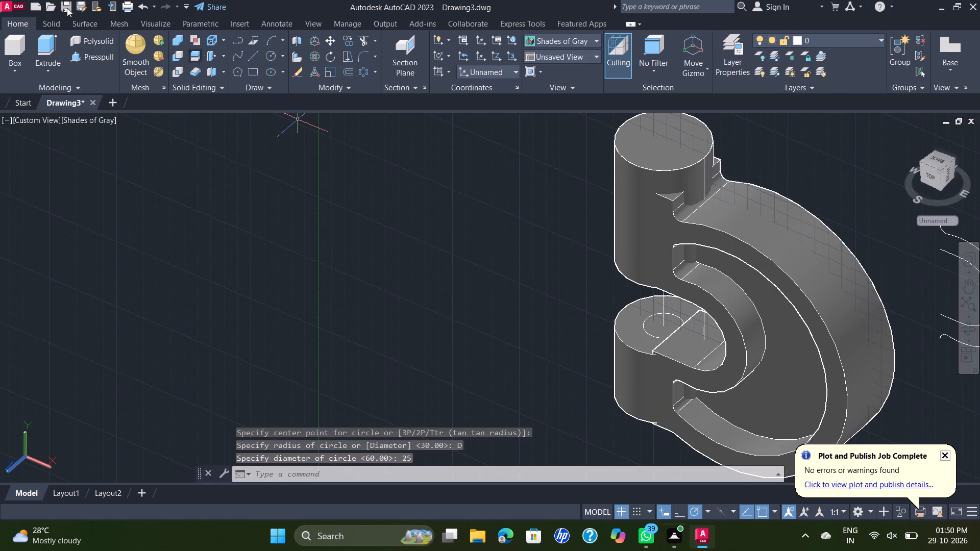
Press-pull the circle on the lower cylinder's top face by -15 to cut a hole into the cylinder.
{"action": "left_click", "coordinate": [96, 58]}
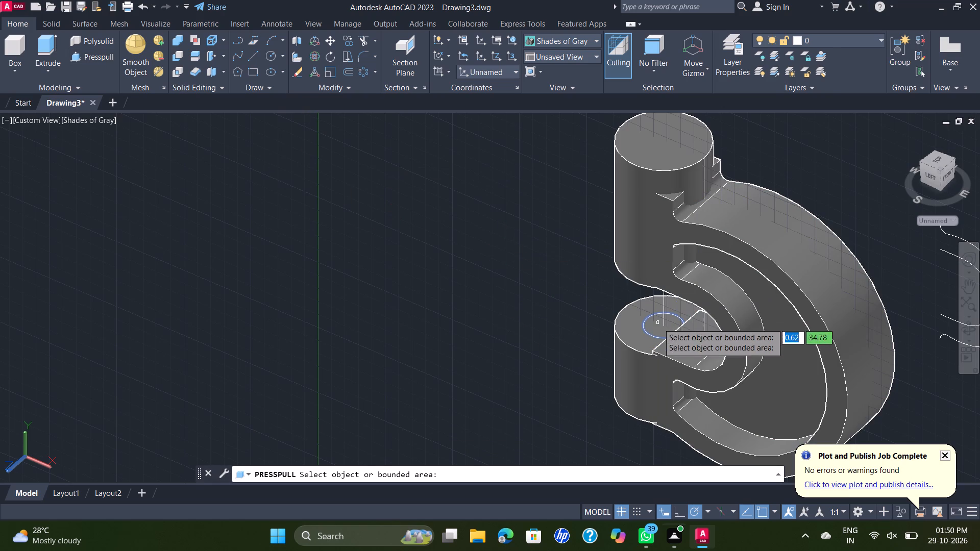
{"action": "left_click", "coordinate": [659, 325]}
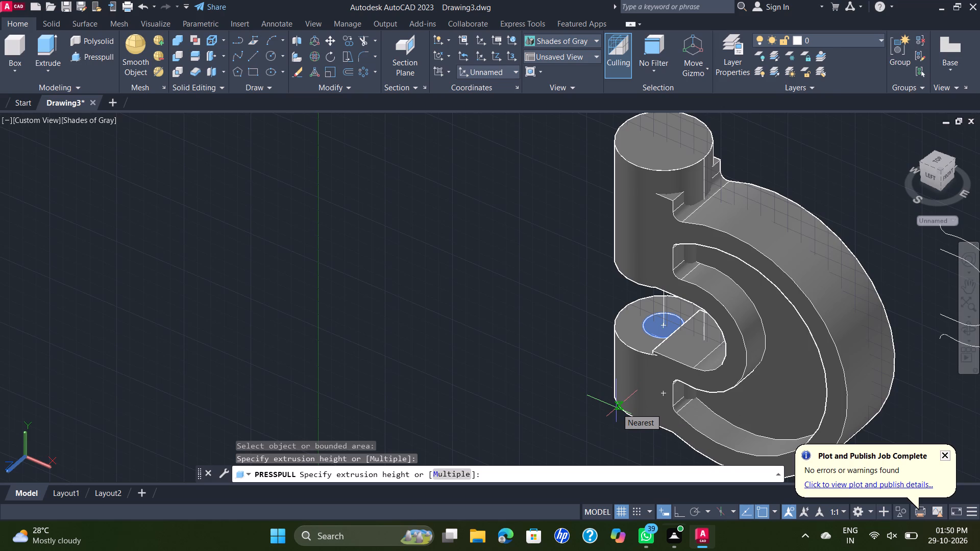
{"action": "key", "text": "minus"}
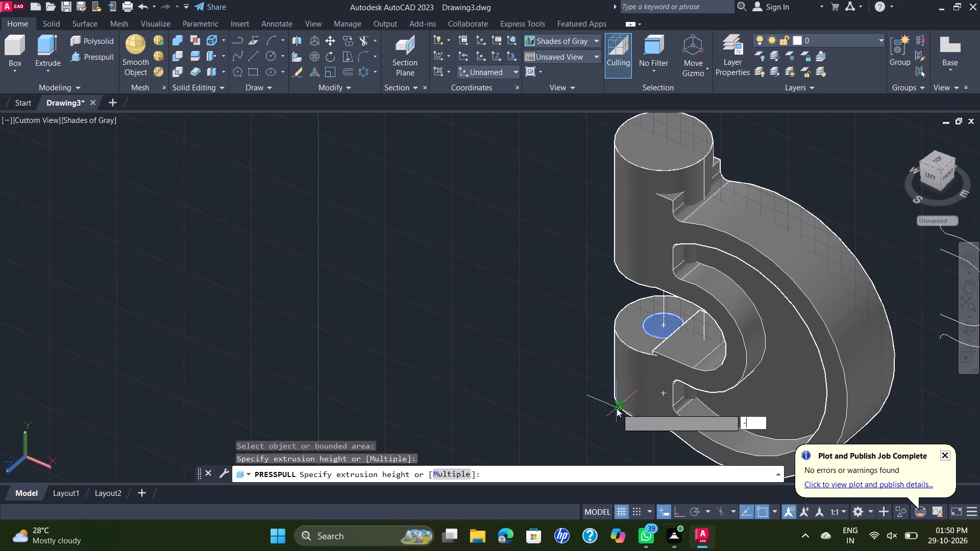
{"action": "type", "text": "15"}
{"action": "key", "text": "Return"}
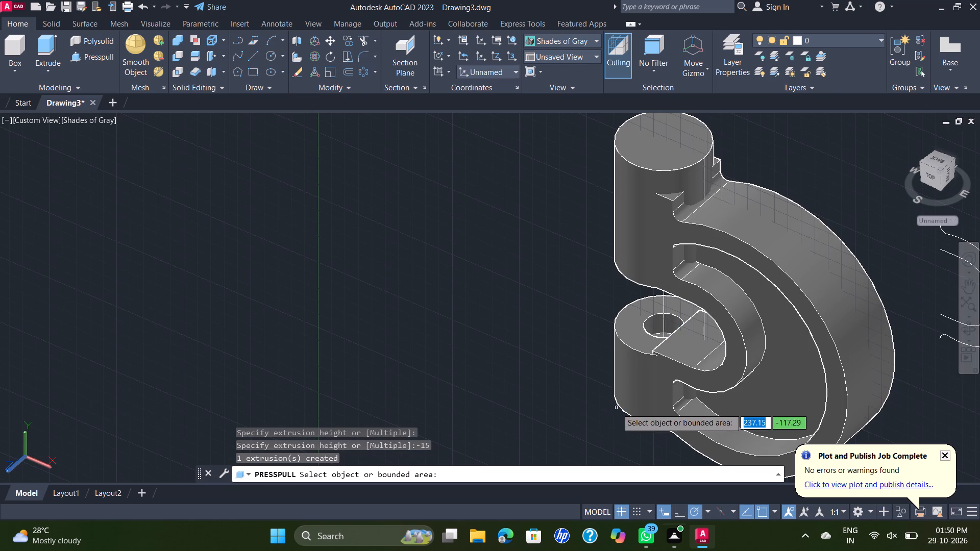
{"action": "key", "text": "Escape"}
Move the nested-arc body away from the two cylinders to a clear spot below the spare arc polylines.
{"action": "left_click", "coordinate": [825, 269]}
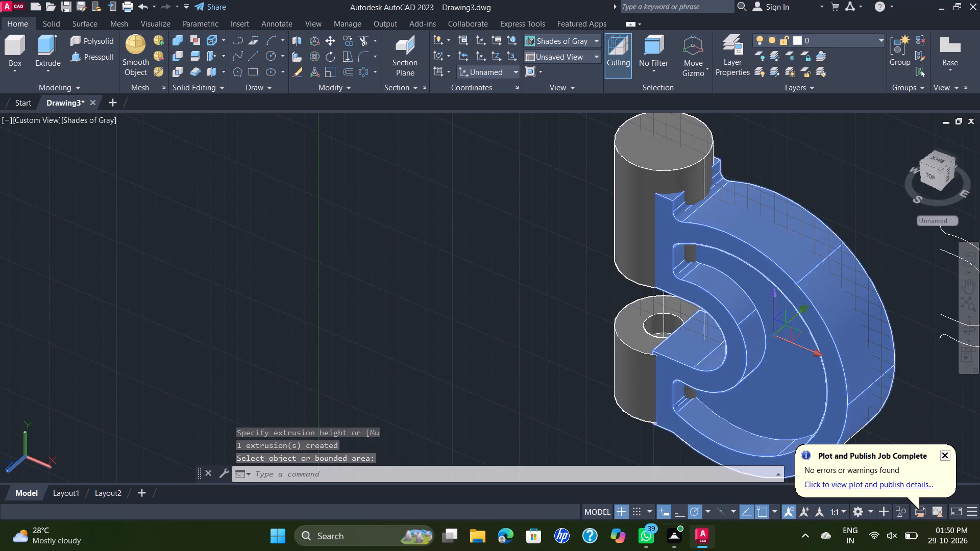
{"action": "scroll", "coordinate": [830, 251], "scroll_direction": "down", "scroll_amount": 1}
{"action": "middle_click_drag", "start_coordinate": [829, 244], "coordinate": [717, 245]}
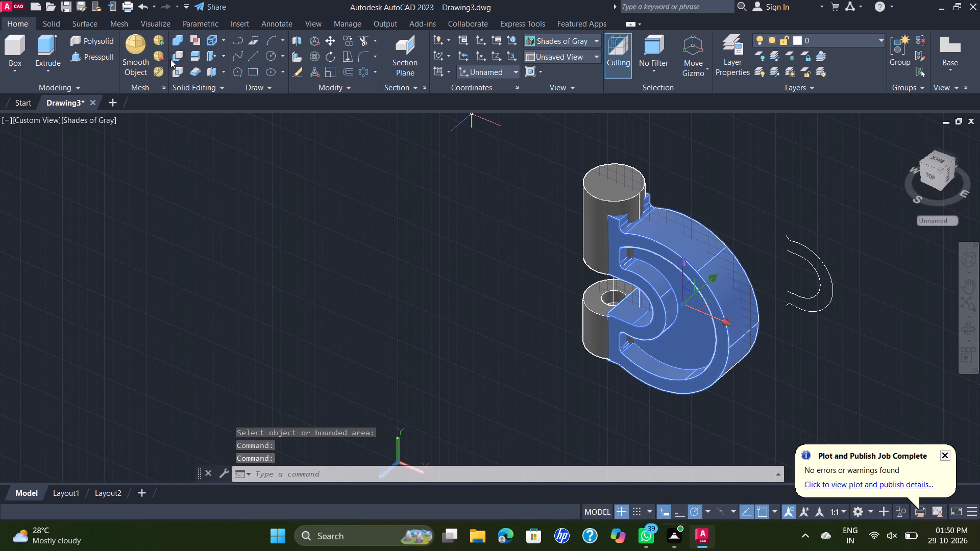
{"action": "left_click", "coordinate": [330, 41]}
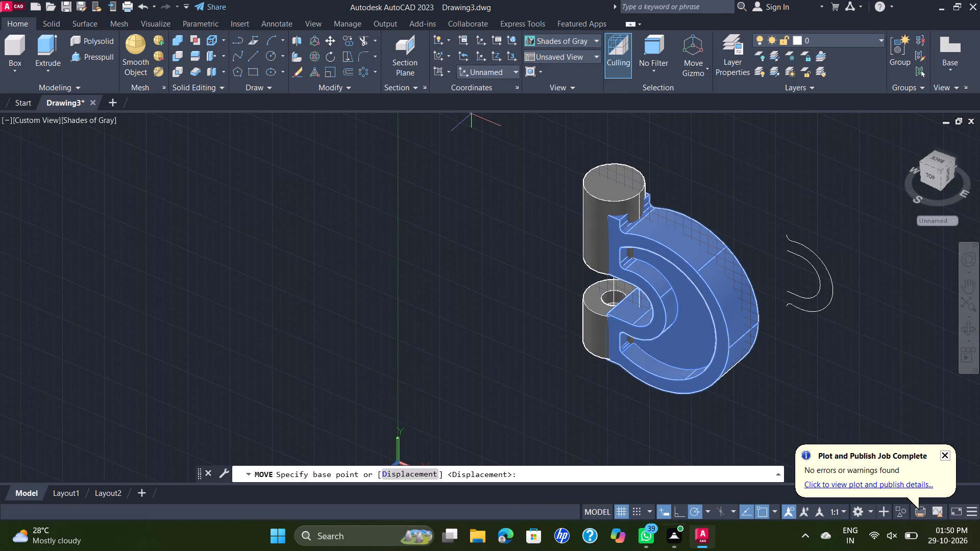
{"action": "left_click", "coordinate": [680, 275]}
{"action": "scroll", "coordinate": [832, 204], "scroll_direction": "down", "scroll_amount": 2}
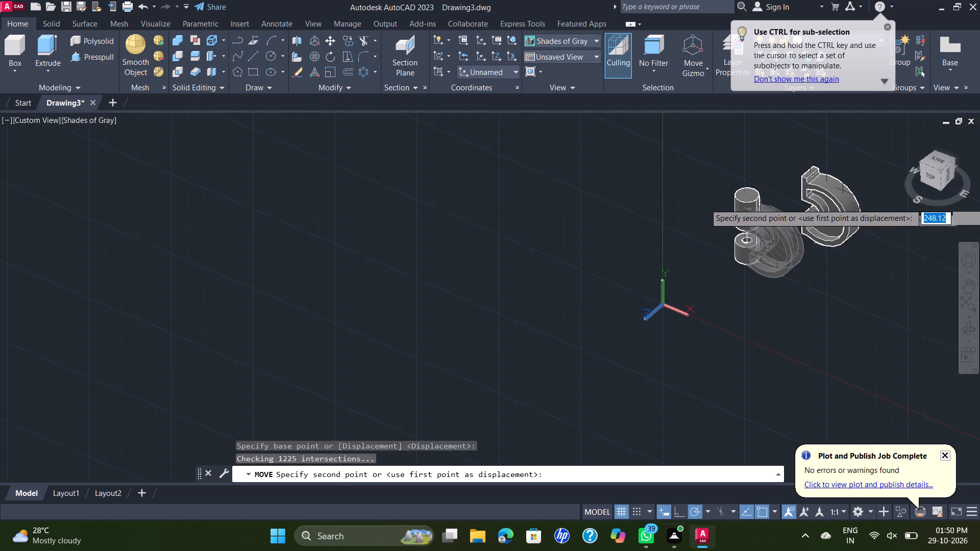
{"action": "scroll", "coordinate": [830, 288], "scroll_direction": "up", "scroll_amount": 3}
{"action": "middle_click_drag", "start_coordinate": [819, 290], "coordinate": [785, 304]}
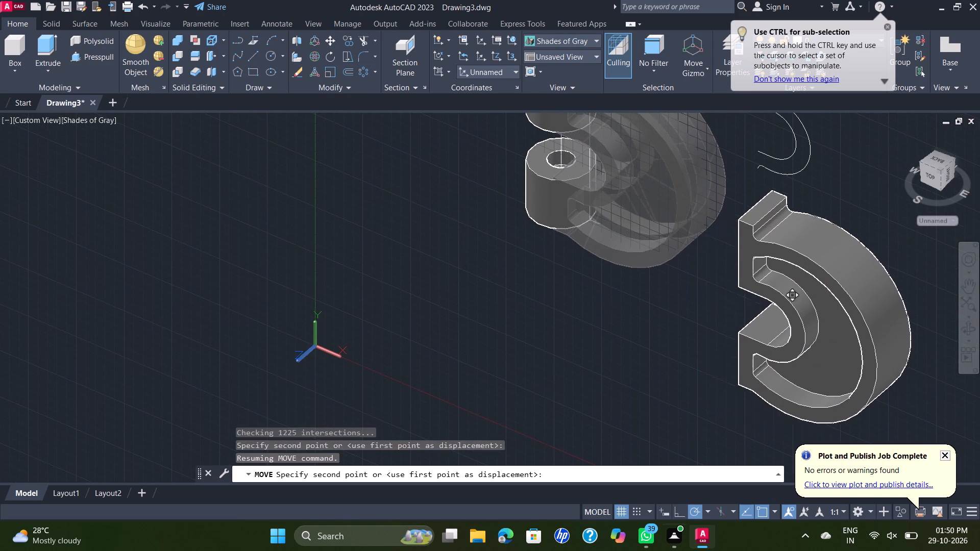
{"action": "left_click", "coordinate": [838, 298]}
Examine the two exposed cylinders, the hole in the lower one, and the arc body set apart from them.
{"action": "middle_click_drag", "start_coordinate": [742, 233], "coordinate": [717, 305]}
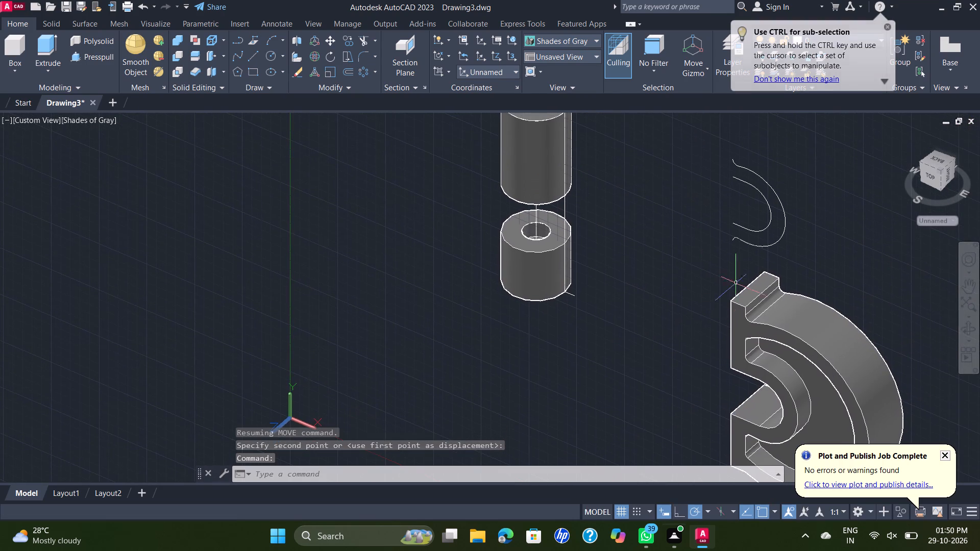
{"action": "middle_click_drag", "start_coordinate": [614, 225], "coordinate": [584, 293]}
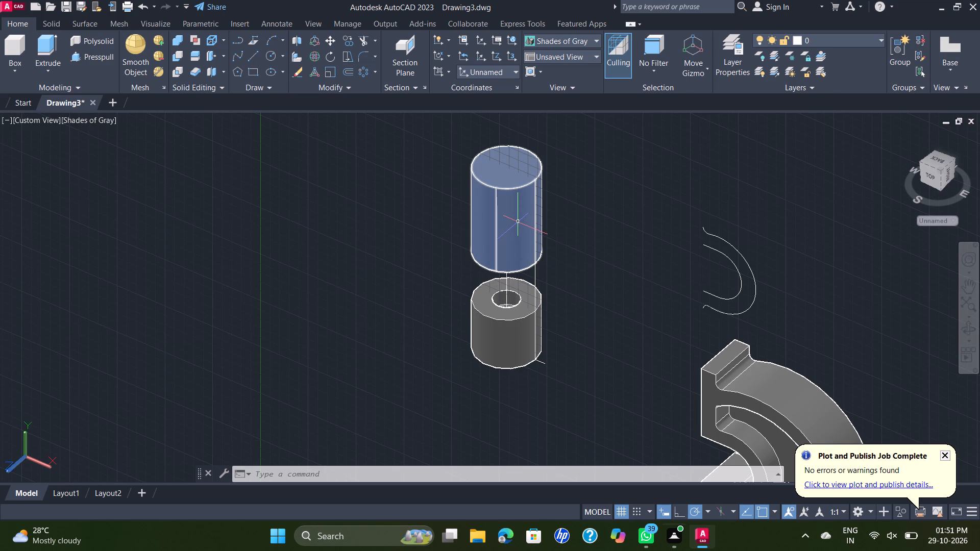
{"action": "middle_click_drag", "start_coordinate": [658, 223], "coordinate": [665, 214]}
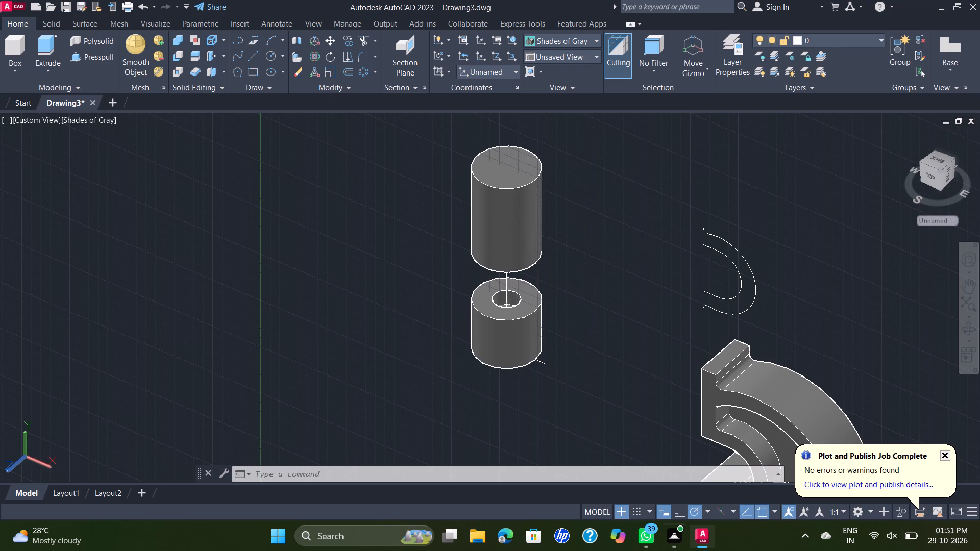
{"action": "middle_click_drag", "start_coordinate": [665, 214], "coordinate": [681, 127]}
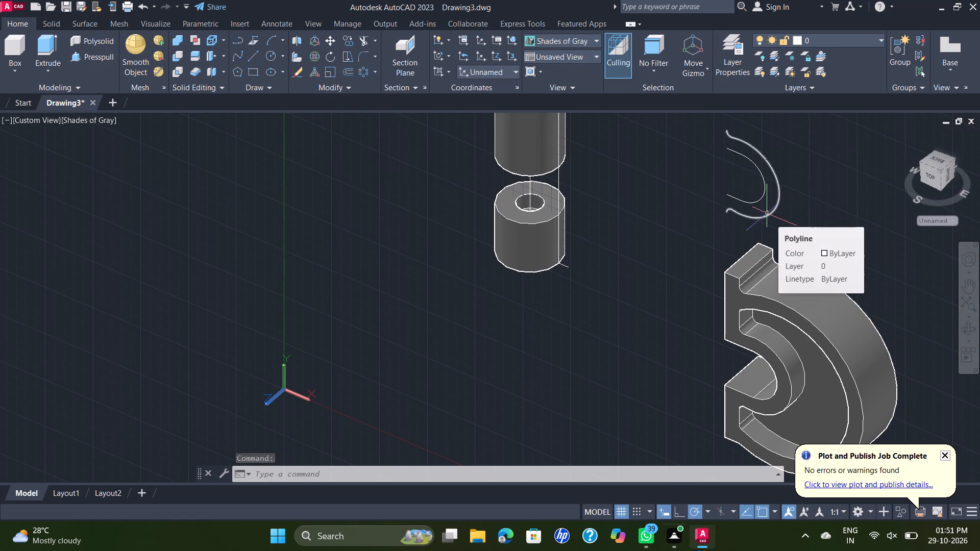
{"action": "scroll", "coordinate": [648, 238], "scroll_direction": "down", "scroll_amount": 1}
{"action": "middle_click_drag", "start_coordinate": [648, 238], "coordinate": [643, 278]}
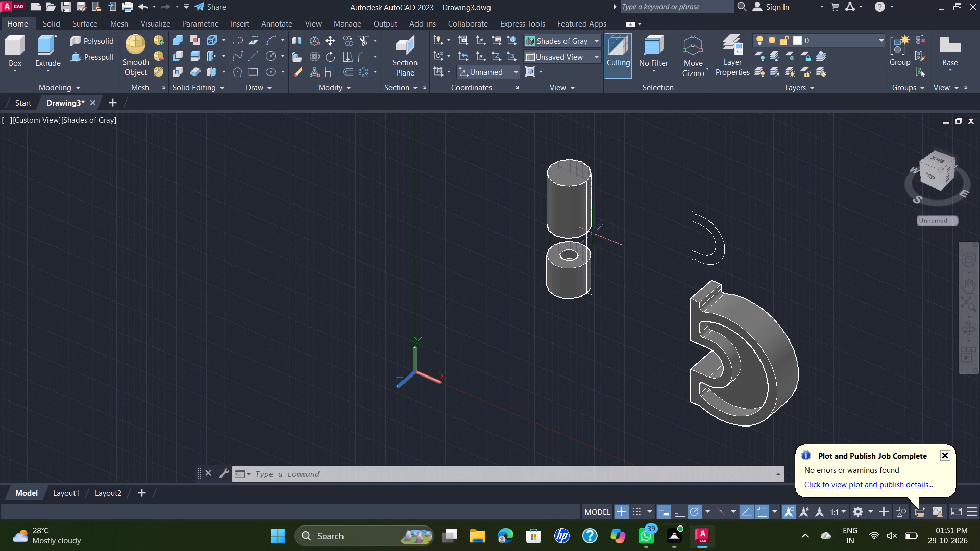
{"action": "middle_click_drag", "start_coordinate": [646, 190], "coordinate": [631, 202]}
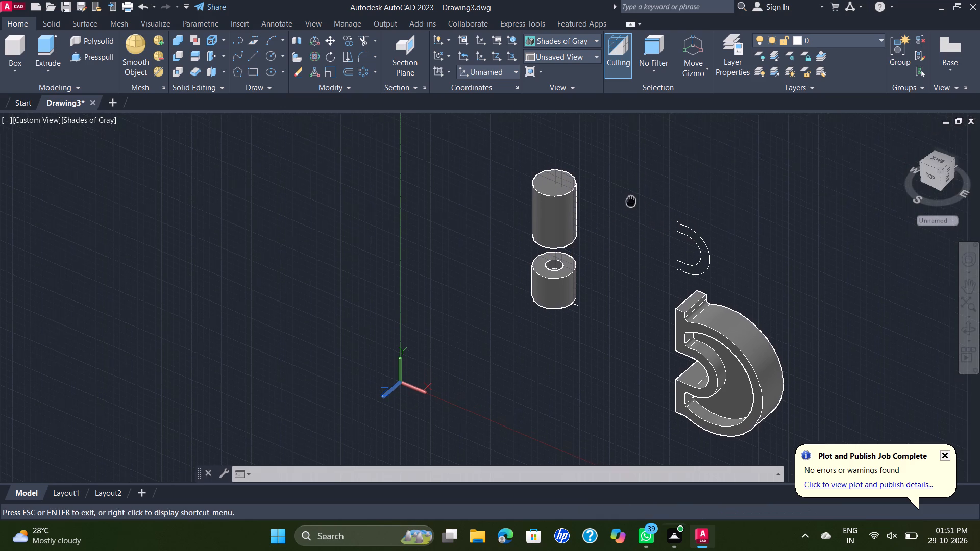
{"action": "middle_click_drag", "start_coordinate": [631, 202], "coordinate": [638, 216]}
{"action": "scroll", "coordinate": [590, 194], "scroll_direction": "up", "scroll_amount": 1}
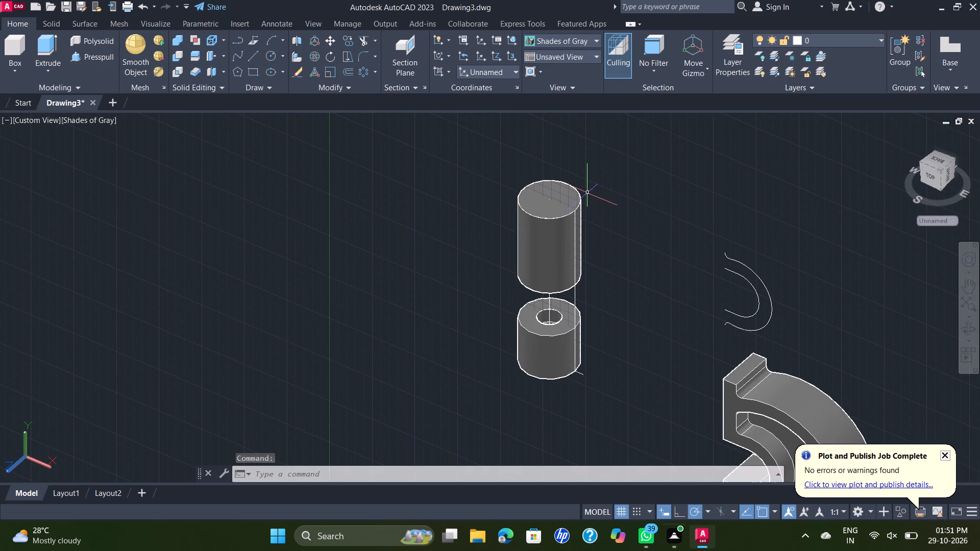
{"action": "scroll", "coordinate": [584, 192], "scroll_direction": "up", "scroll_amount": 1}
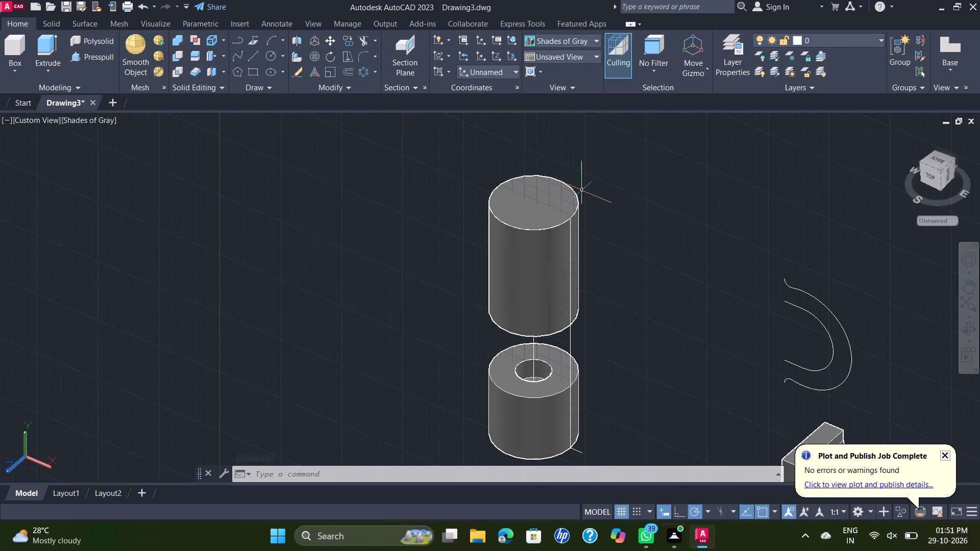
{"action": "scroll", "coordinate": [582, 190], "scroll_direction": "down", "scroll_amount": 1}
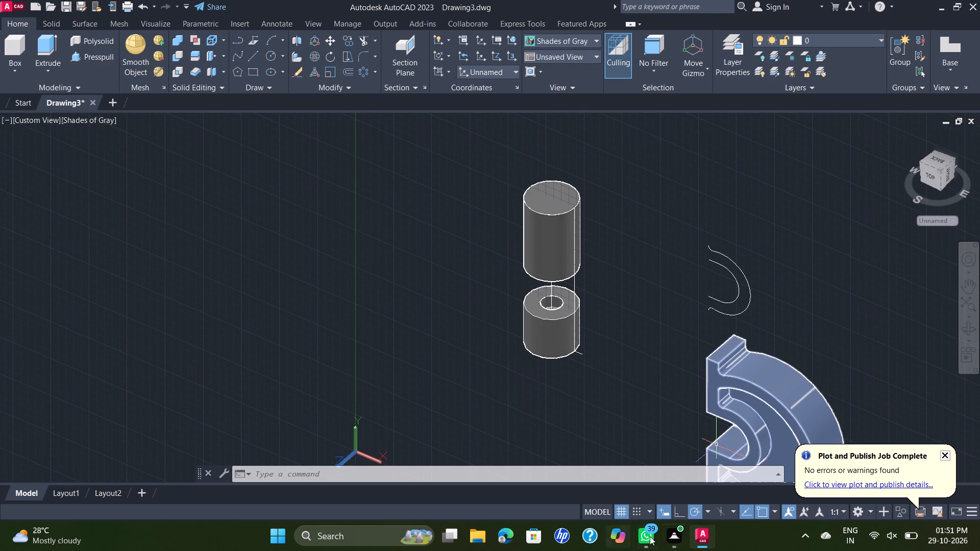
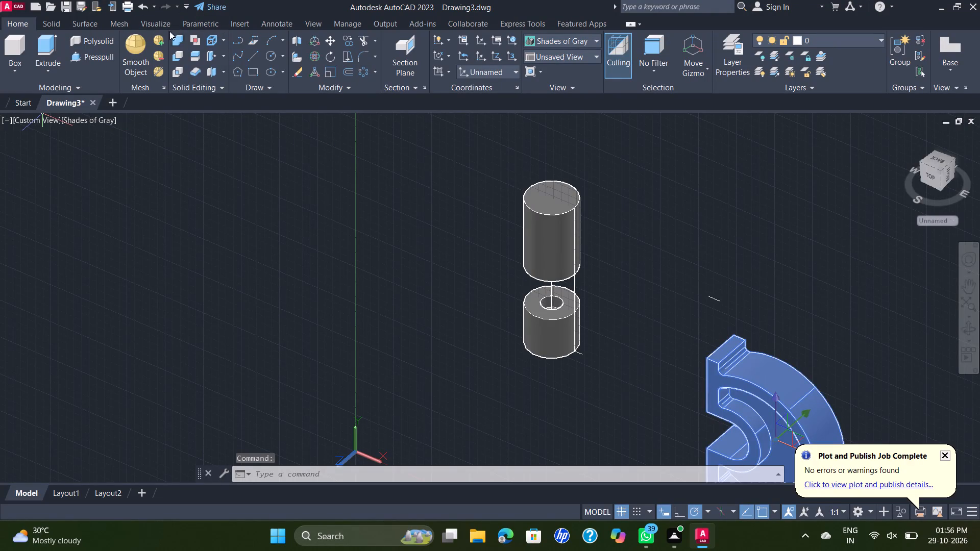
Move the nested-arc body from its spot apart to a position close beside the two cylinders.
{"action": "left_click", "coordinate": [328, 38]}
{"action": "scroll", "coordinate": [551, 176], "scroll_direction": "down", "scroll_amount": 1}
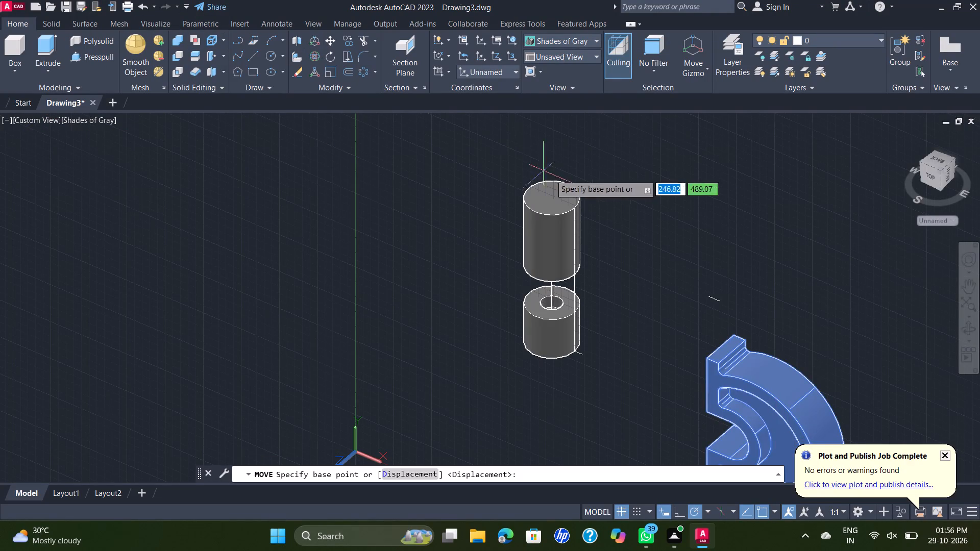
{"action": "scroll", "coordinate": [666, 373], "scroll_direction": "up", "scroll_amount": 1}
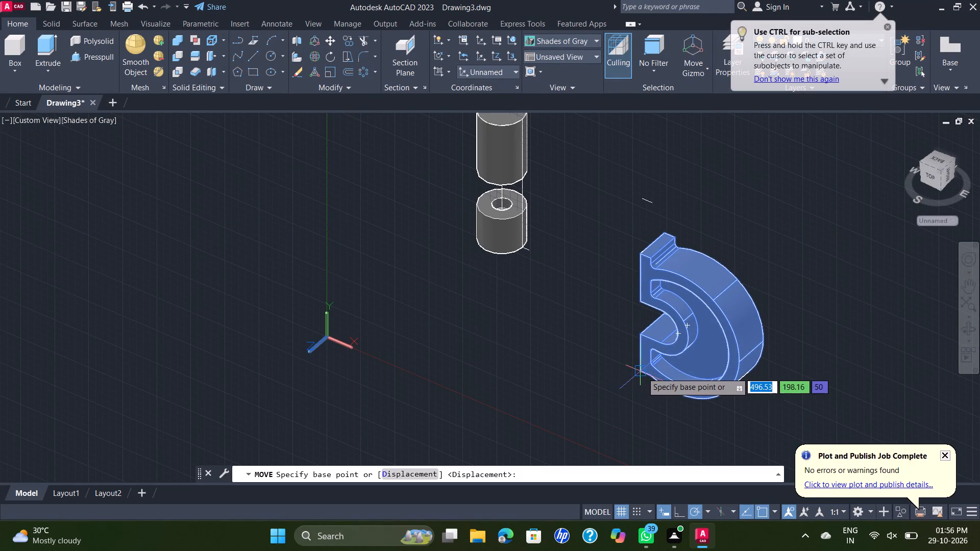
{"action": "left_click", "coordinate": [642, 371]}
{"action": "left_click", "coordinate": [563, 315]}
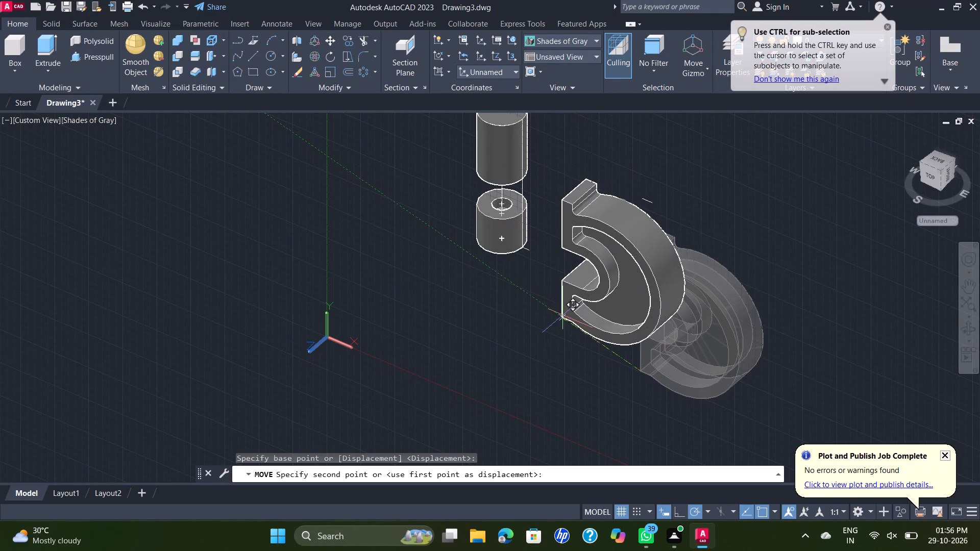
{"action": "middle_click_drag", "start_coordinate": [583, 308], "coordinate": [668, 299], "text": "shift"}
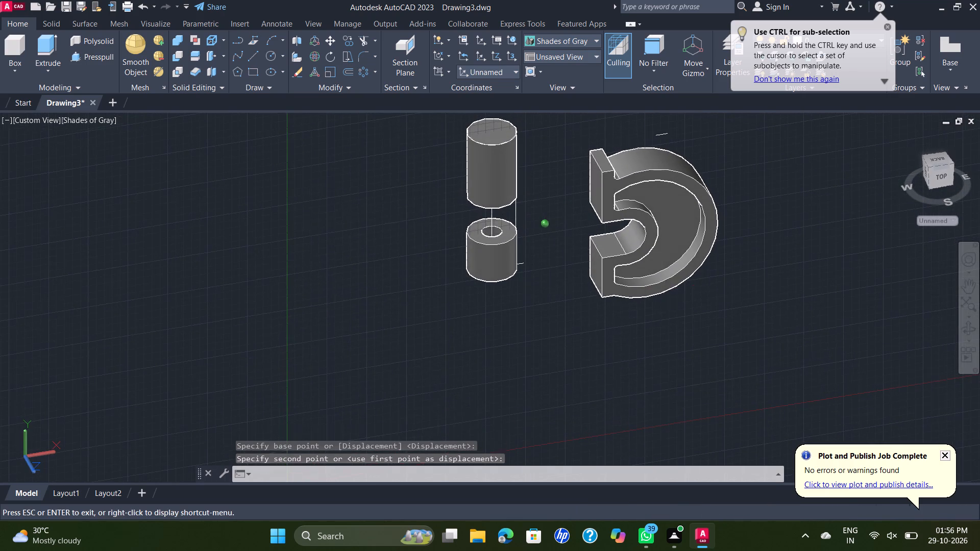
Move the nested-arc body by the midpoint of its lower end edge back into place against the two cylinders.
{"action": "key", "text": "space"}
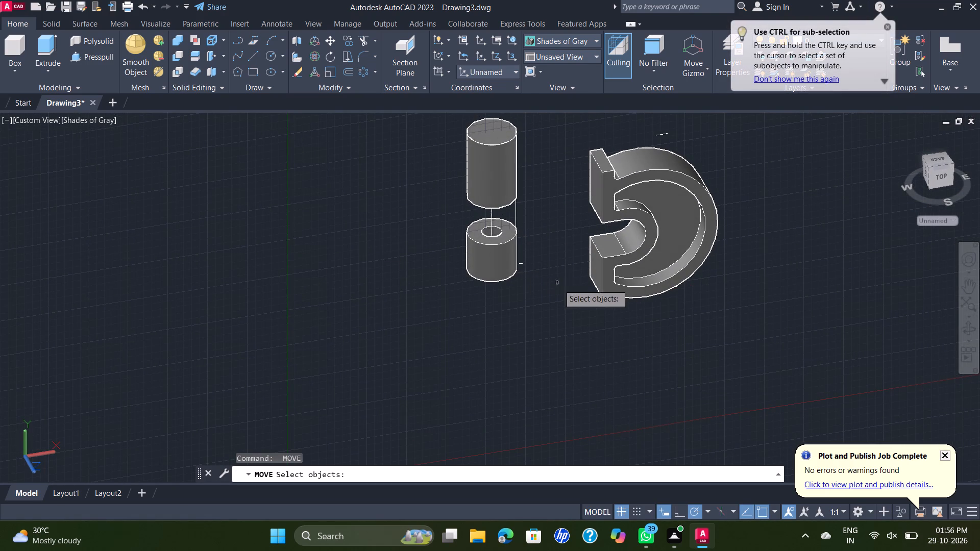
{"action": "left_click", "coordinate": [605, 277]}
{"action": "right_click", "coordinate": [577, 284]}
{"action": "scroll", "coordinate": [593, 293], "scroll_direction": "up", "scroll_amount": 1}
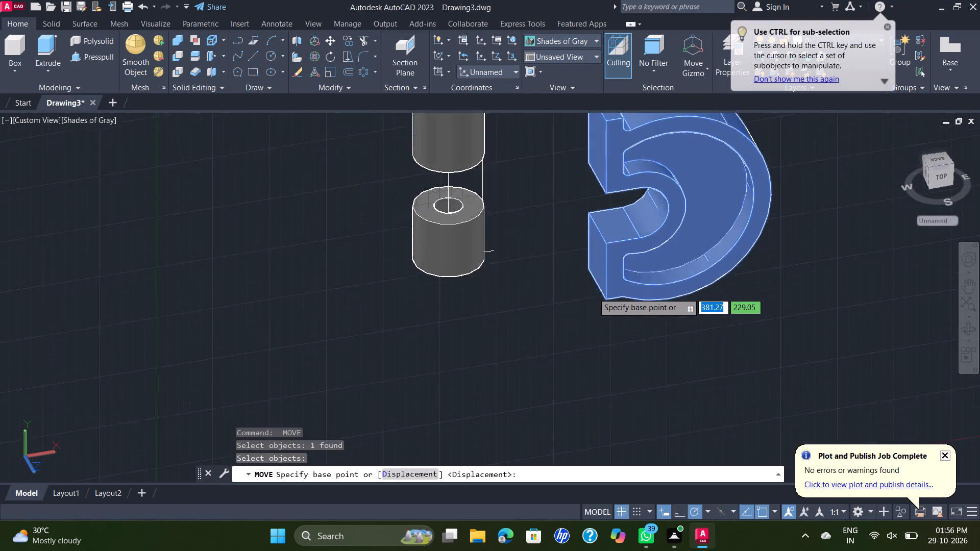
{"action": "scroll", "coordinate": [593, 293], "scroll_direction": "up", "scroll_amount": 2}
{"action": "left_click", "coordinate": [602, 277]}
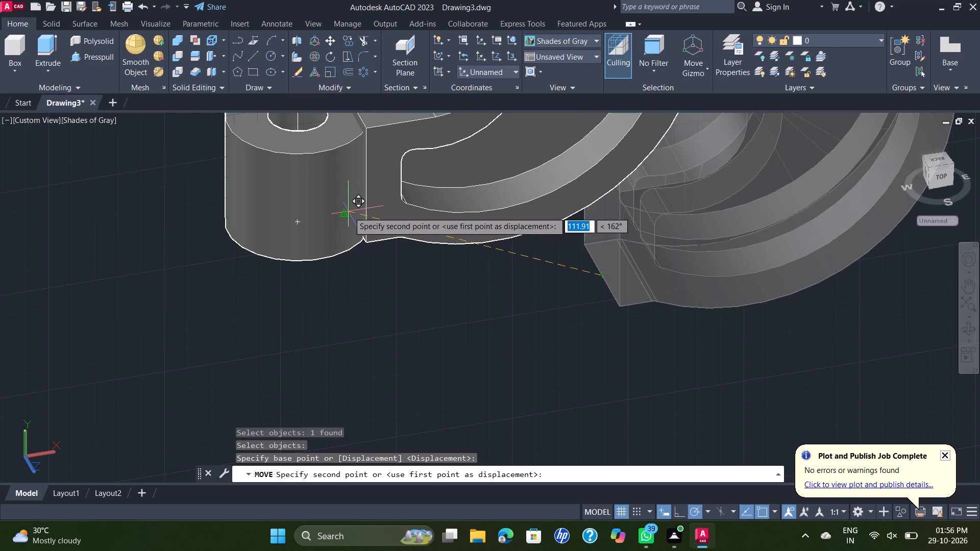
{"action": "left_click", "coordinate": [344, 213]}
{"action": "scroll", "coordinate": [459, 183], "scroll_direction": "down", "scroll_amount": 1}
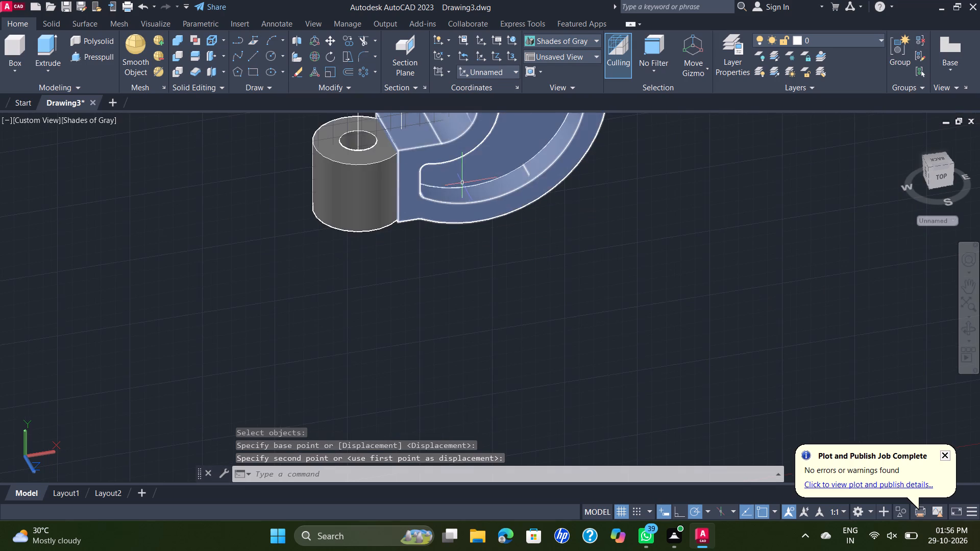
{"action": "middle_click_drag", "start_coordinate": [462, 184], "coordinate": [485, 284]}
{"action": "scroll", "coordinate": [489, 295], "scroll_direction": "down", "scroll_amount": 2}
{"action": "scroll", "coordinate": [475, 220], "scroll_direction": "up", "scroll_amount": 2}
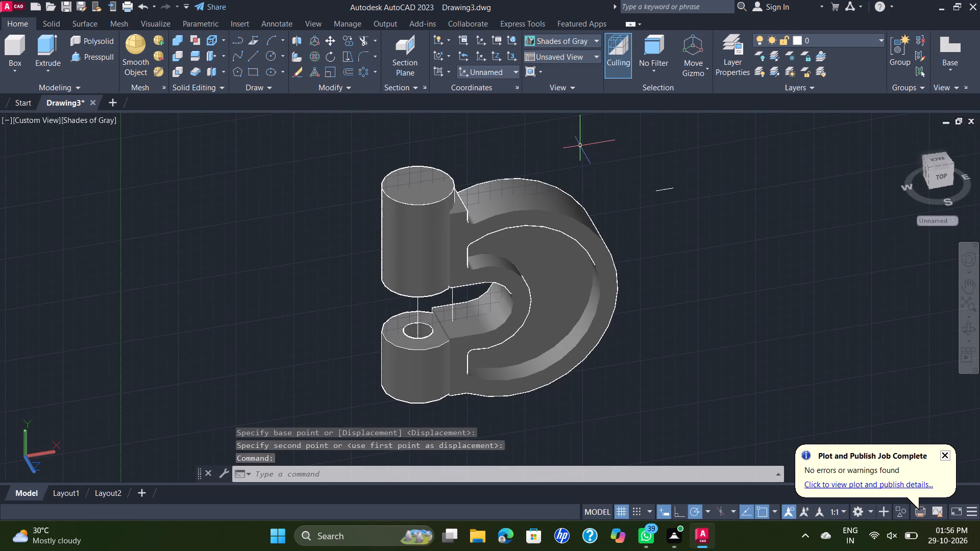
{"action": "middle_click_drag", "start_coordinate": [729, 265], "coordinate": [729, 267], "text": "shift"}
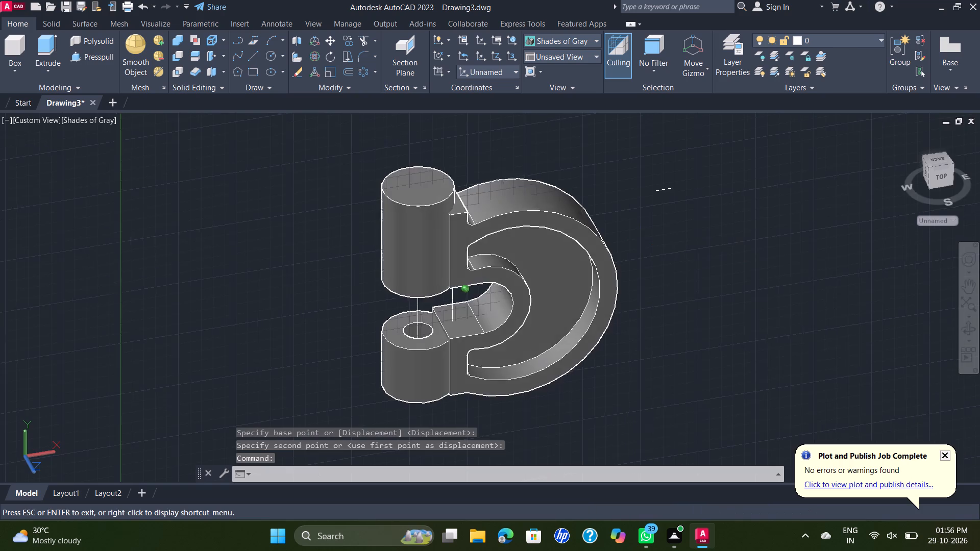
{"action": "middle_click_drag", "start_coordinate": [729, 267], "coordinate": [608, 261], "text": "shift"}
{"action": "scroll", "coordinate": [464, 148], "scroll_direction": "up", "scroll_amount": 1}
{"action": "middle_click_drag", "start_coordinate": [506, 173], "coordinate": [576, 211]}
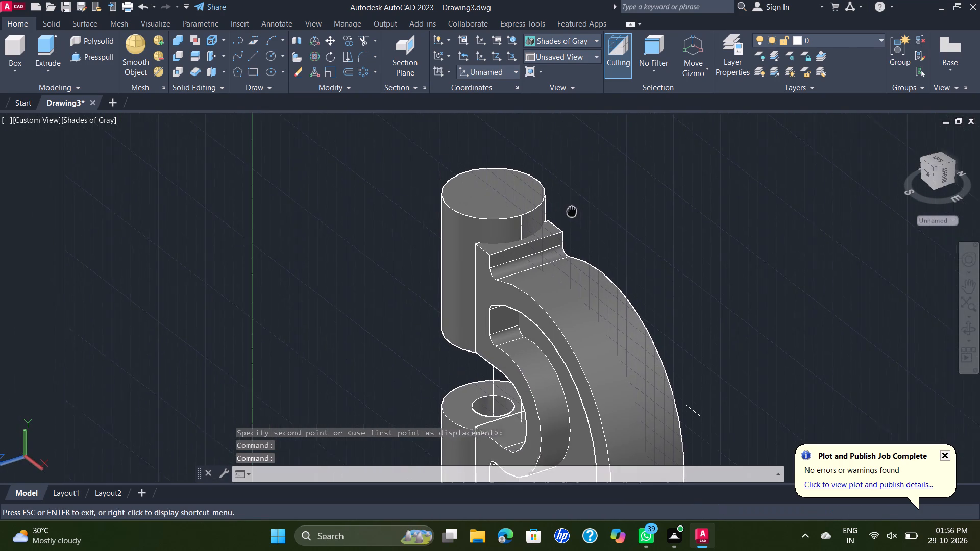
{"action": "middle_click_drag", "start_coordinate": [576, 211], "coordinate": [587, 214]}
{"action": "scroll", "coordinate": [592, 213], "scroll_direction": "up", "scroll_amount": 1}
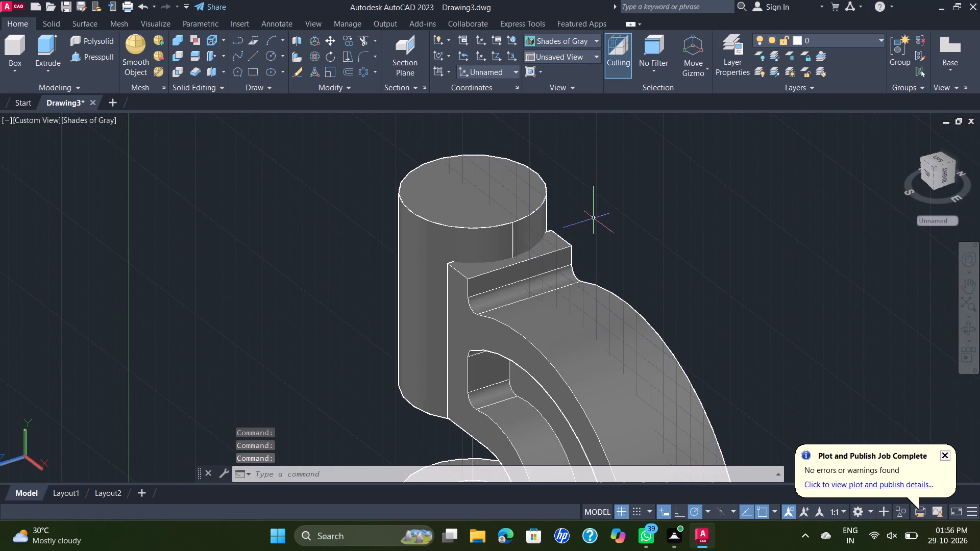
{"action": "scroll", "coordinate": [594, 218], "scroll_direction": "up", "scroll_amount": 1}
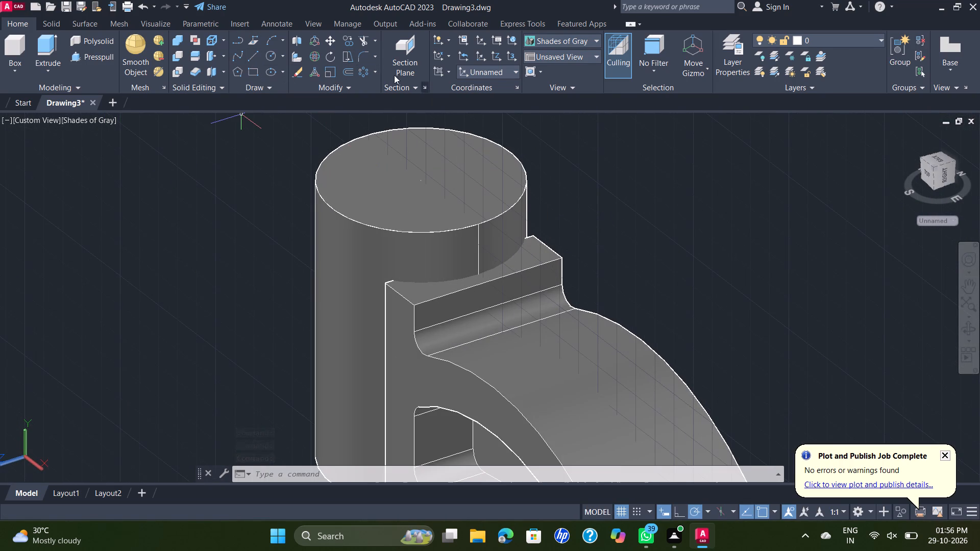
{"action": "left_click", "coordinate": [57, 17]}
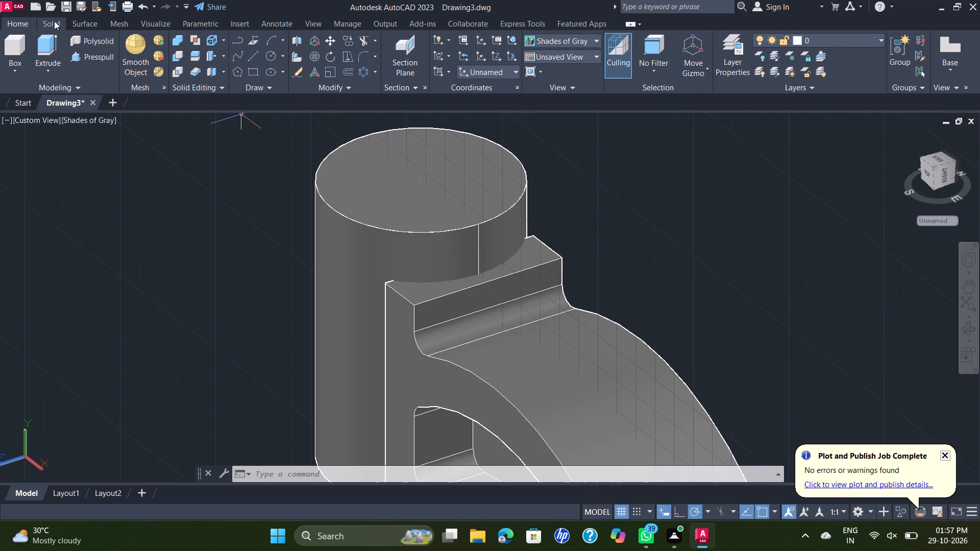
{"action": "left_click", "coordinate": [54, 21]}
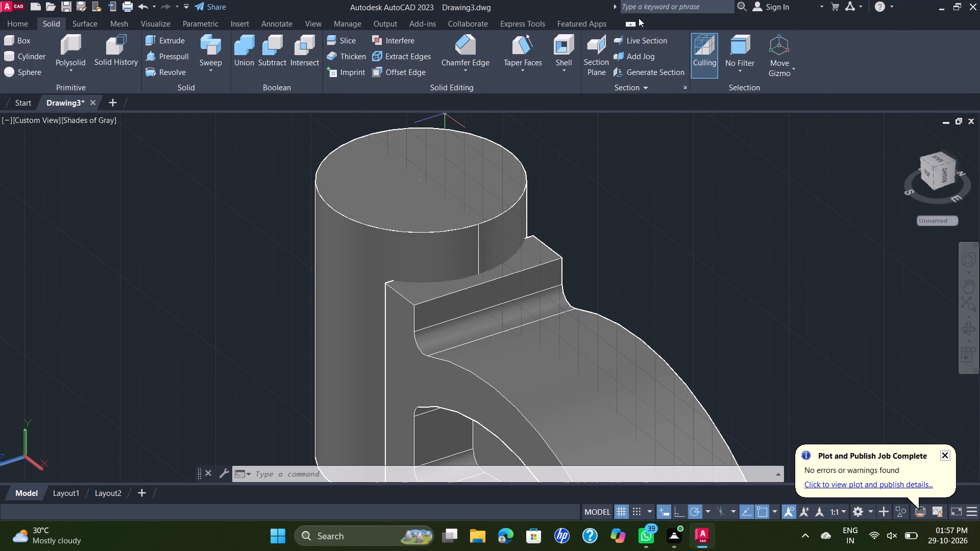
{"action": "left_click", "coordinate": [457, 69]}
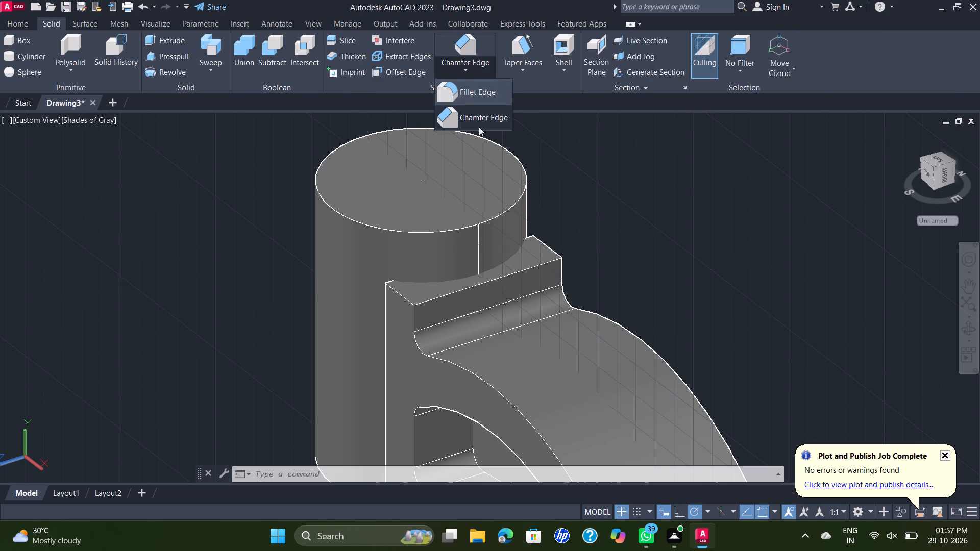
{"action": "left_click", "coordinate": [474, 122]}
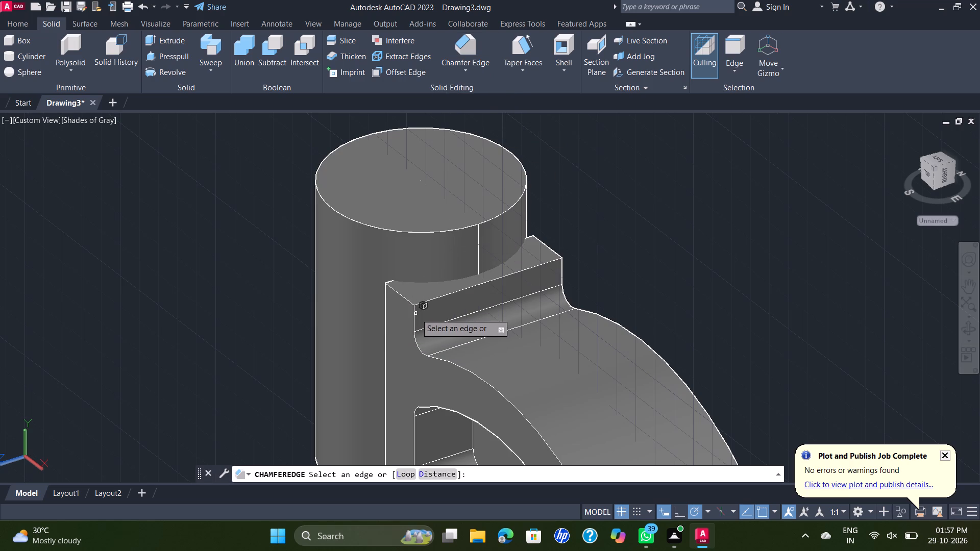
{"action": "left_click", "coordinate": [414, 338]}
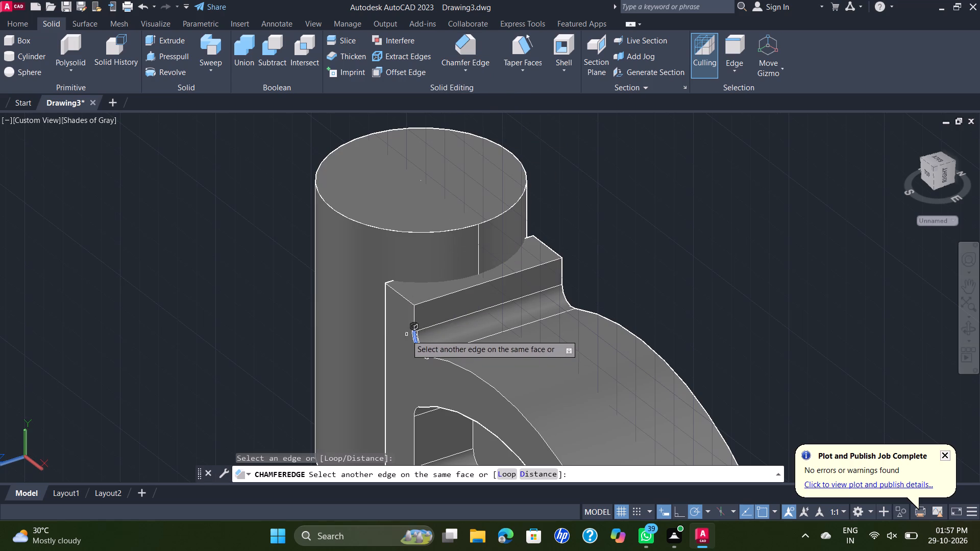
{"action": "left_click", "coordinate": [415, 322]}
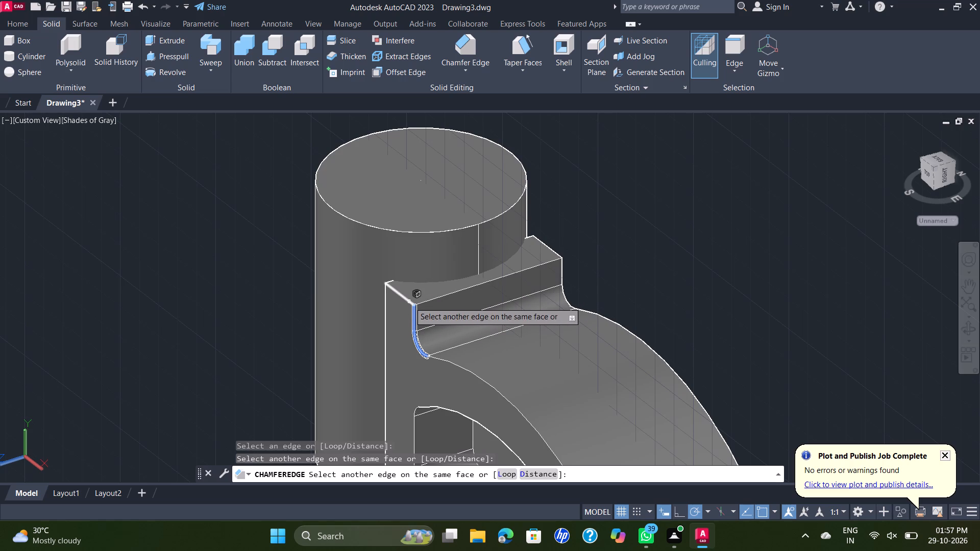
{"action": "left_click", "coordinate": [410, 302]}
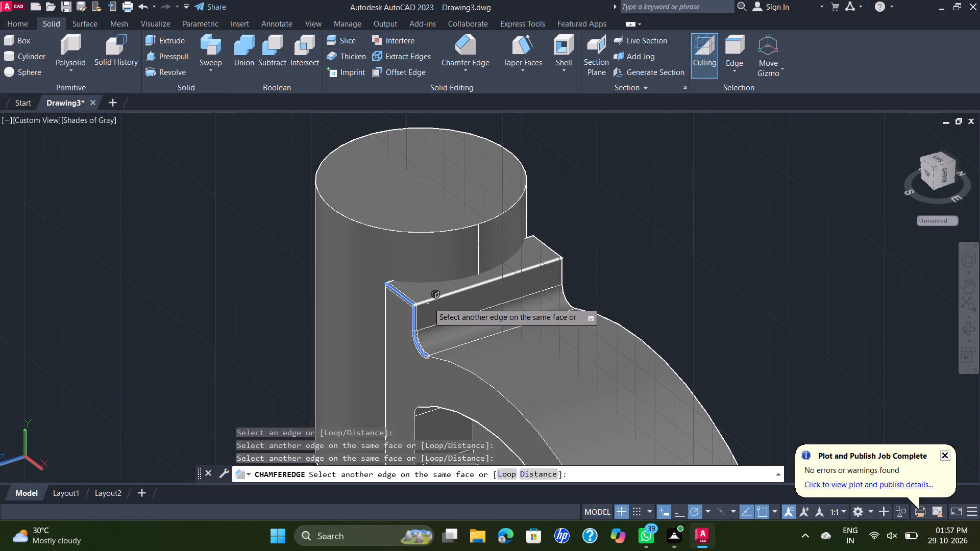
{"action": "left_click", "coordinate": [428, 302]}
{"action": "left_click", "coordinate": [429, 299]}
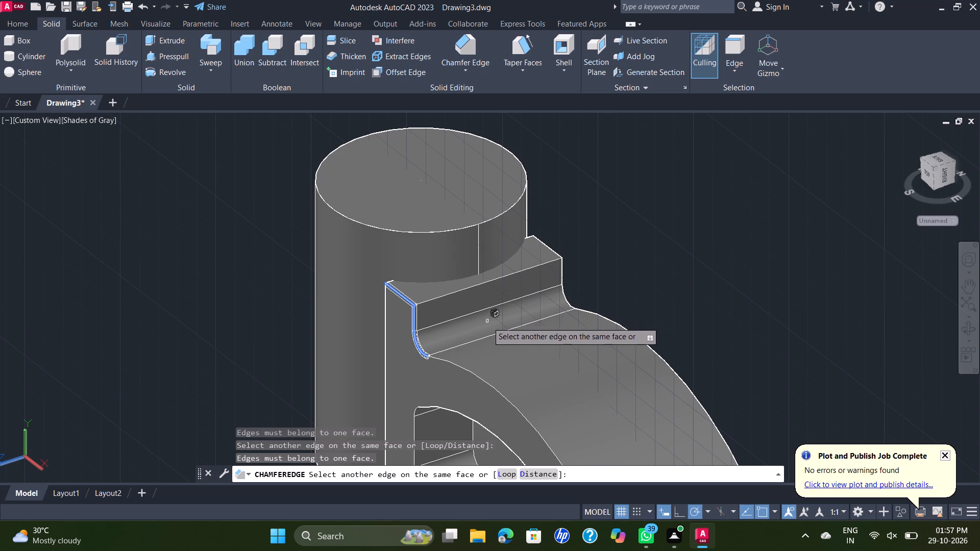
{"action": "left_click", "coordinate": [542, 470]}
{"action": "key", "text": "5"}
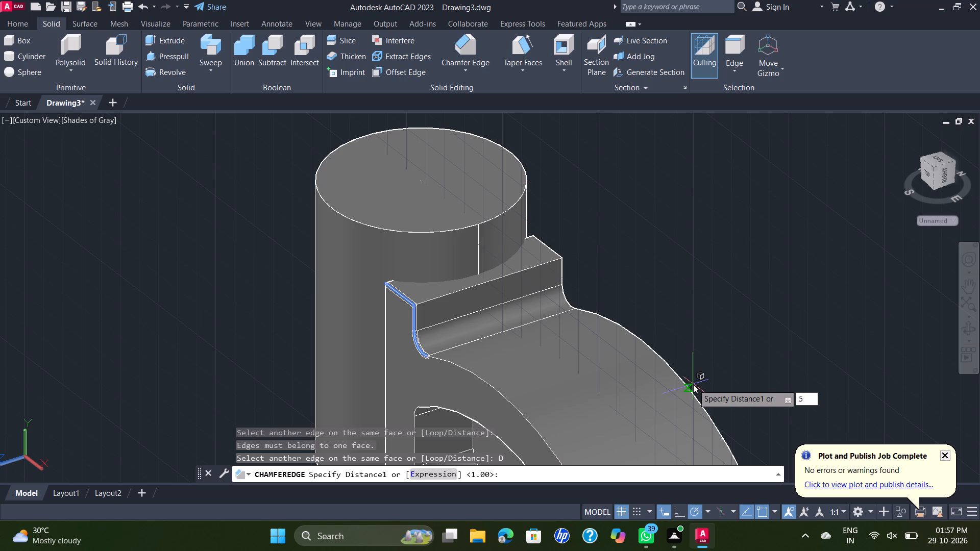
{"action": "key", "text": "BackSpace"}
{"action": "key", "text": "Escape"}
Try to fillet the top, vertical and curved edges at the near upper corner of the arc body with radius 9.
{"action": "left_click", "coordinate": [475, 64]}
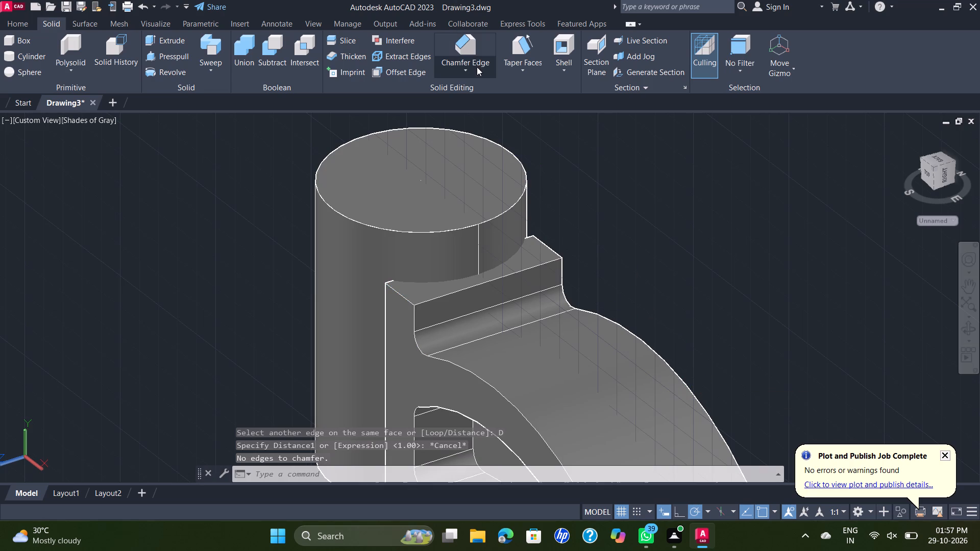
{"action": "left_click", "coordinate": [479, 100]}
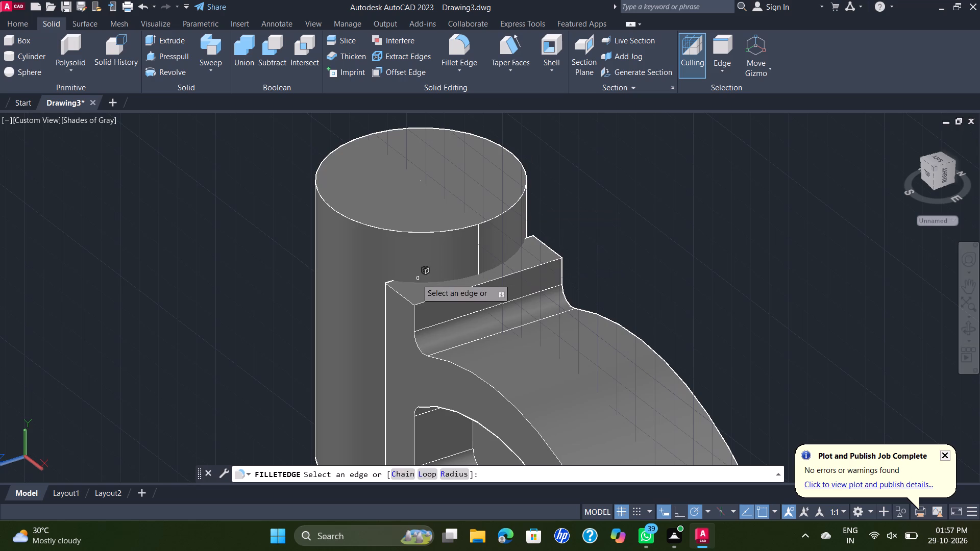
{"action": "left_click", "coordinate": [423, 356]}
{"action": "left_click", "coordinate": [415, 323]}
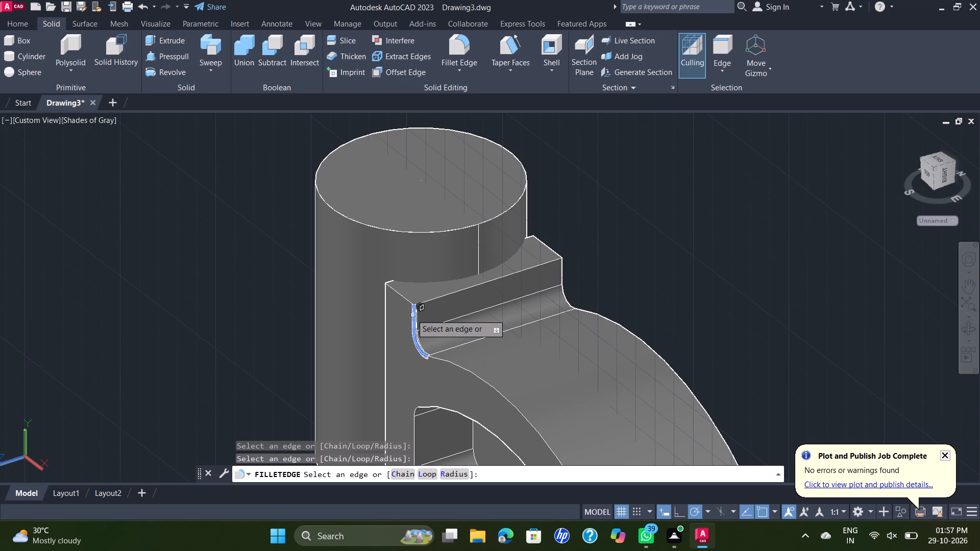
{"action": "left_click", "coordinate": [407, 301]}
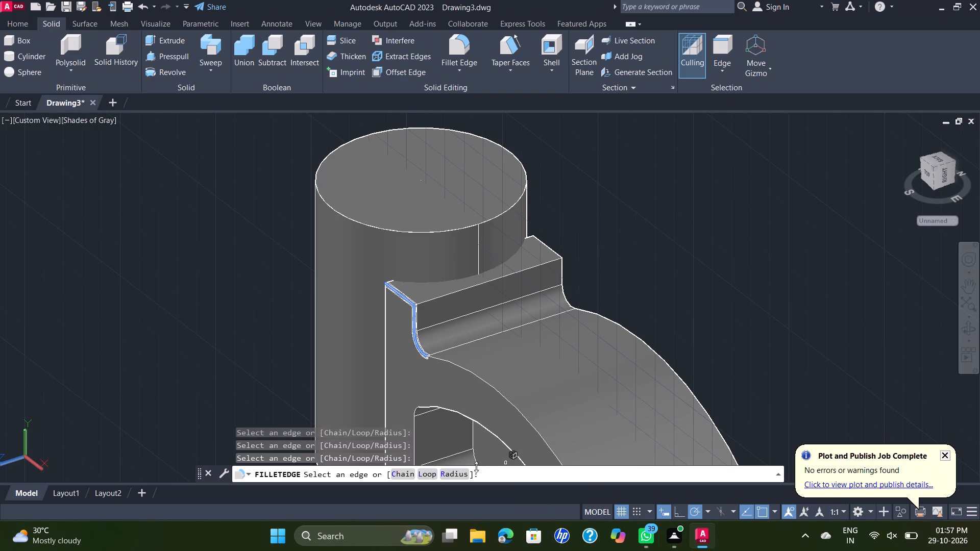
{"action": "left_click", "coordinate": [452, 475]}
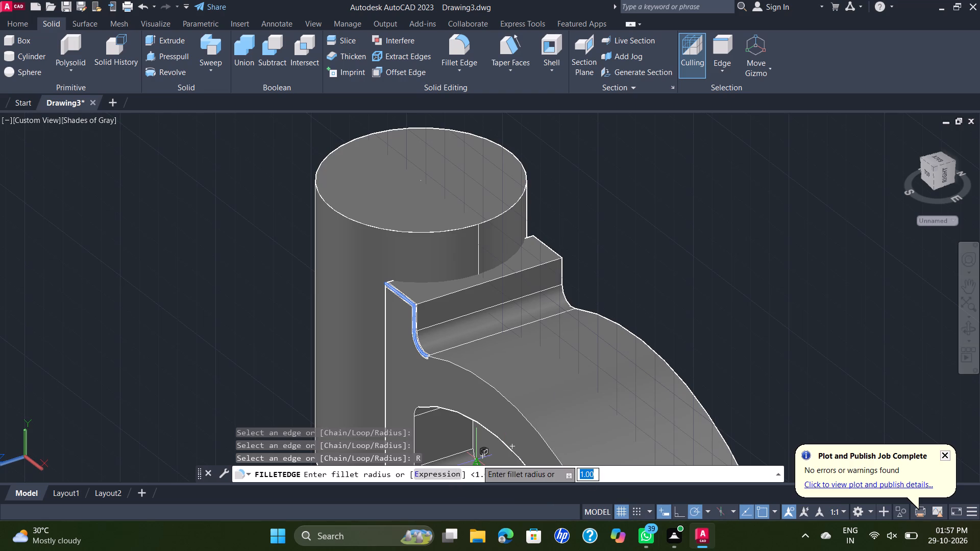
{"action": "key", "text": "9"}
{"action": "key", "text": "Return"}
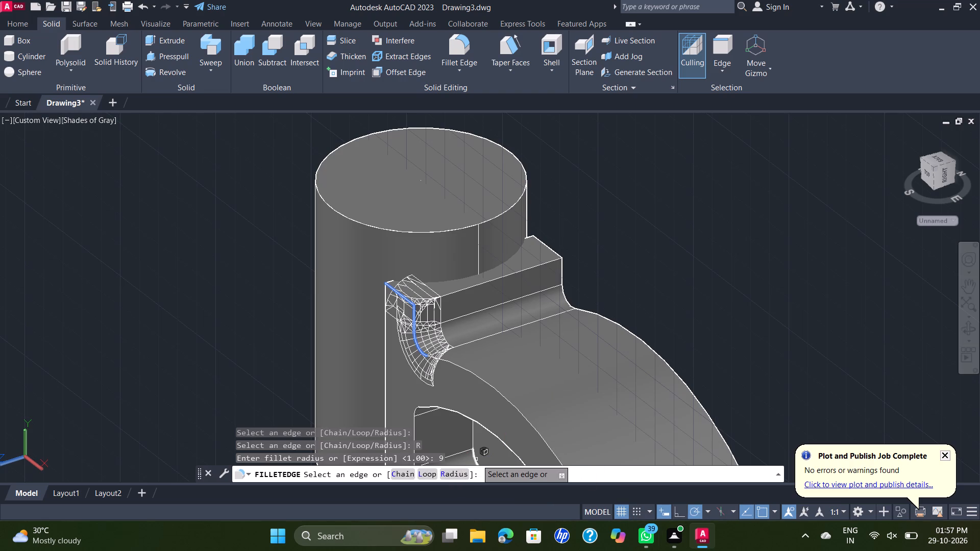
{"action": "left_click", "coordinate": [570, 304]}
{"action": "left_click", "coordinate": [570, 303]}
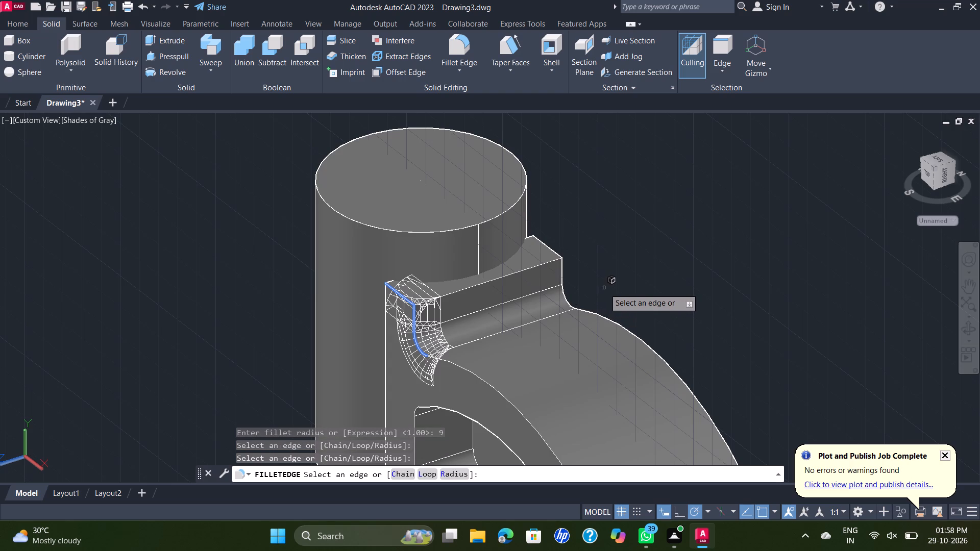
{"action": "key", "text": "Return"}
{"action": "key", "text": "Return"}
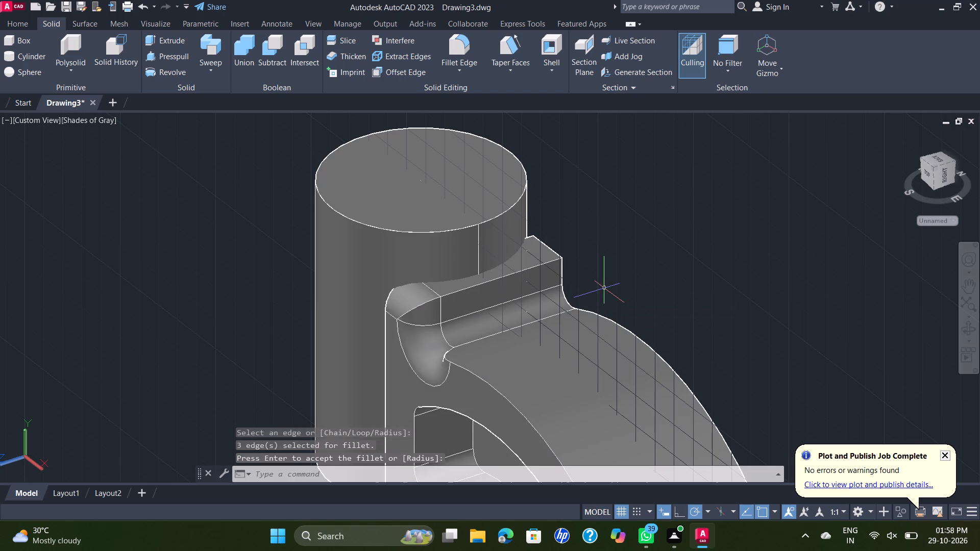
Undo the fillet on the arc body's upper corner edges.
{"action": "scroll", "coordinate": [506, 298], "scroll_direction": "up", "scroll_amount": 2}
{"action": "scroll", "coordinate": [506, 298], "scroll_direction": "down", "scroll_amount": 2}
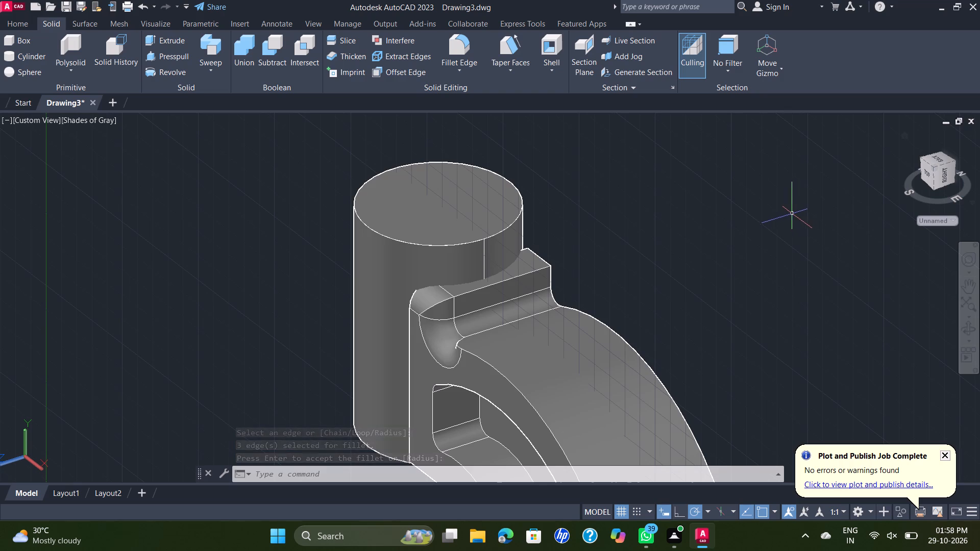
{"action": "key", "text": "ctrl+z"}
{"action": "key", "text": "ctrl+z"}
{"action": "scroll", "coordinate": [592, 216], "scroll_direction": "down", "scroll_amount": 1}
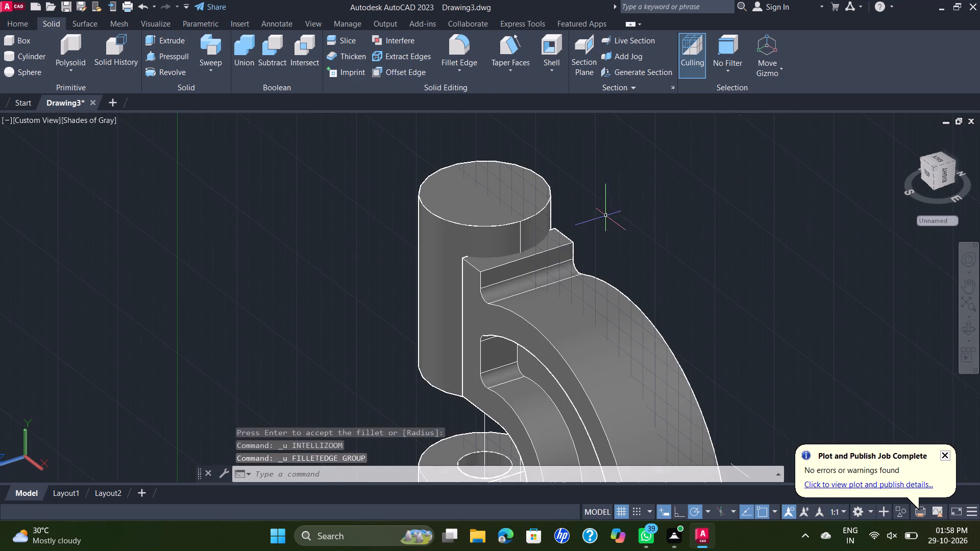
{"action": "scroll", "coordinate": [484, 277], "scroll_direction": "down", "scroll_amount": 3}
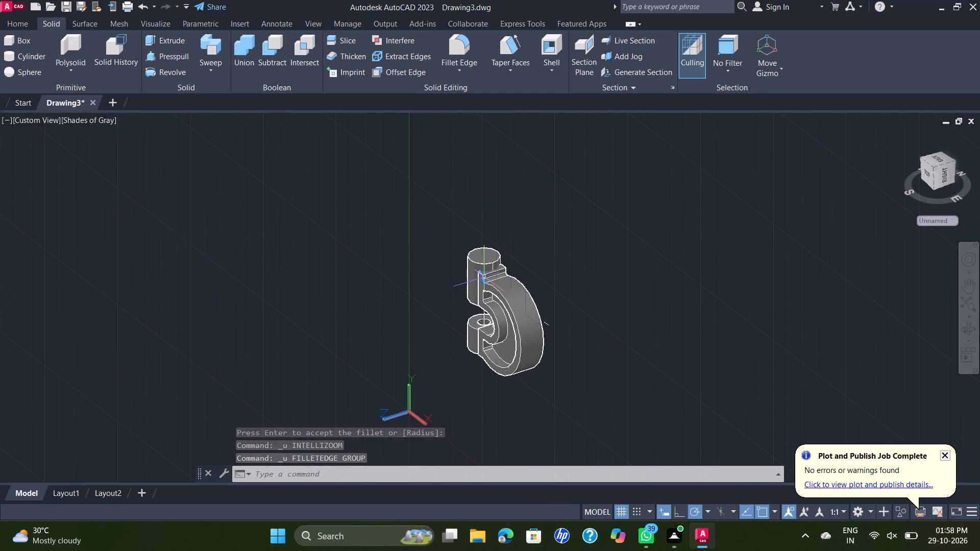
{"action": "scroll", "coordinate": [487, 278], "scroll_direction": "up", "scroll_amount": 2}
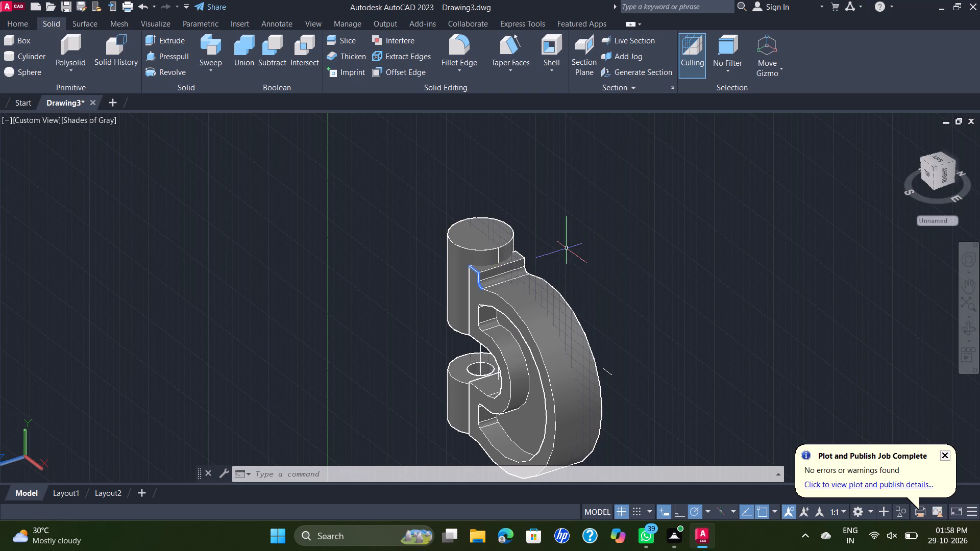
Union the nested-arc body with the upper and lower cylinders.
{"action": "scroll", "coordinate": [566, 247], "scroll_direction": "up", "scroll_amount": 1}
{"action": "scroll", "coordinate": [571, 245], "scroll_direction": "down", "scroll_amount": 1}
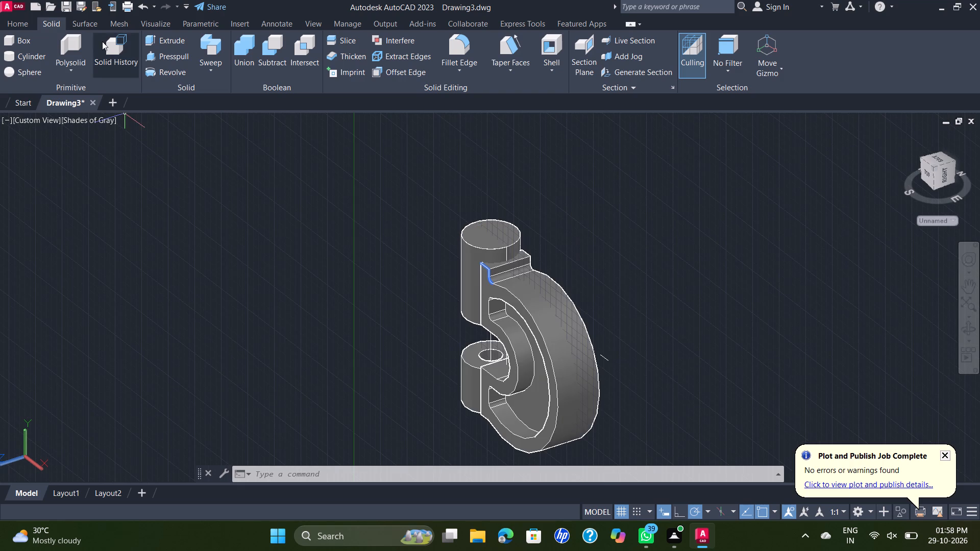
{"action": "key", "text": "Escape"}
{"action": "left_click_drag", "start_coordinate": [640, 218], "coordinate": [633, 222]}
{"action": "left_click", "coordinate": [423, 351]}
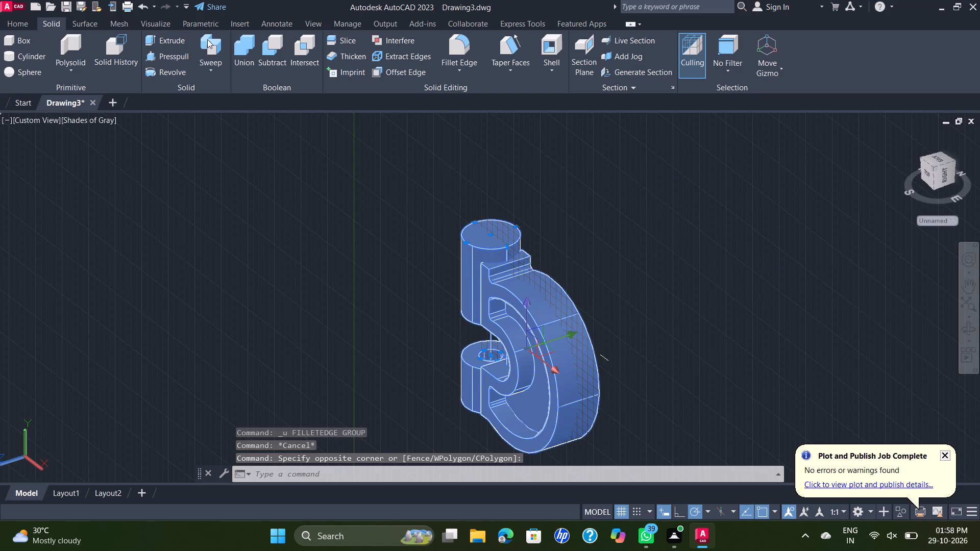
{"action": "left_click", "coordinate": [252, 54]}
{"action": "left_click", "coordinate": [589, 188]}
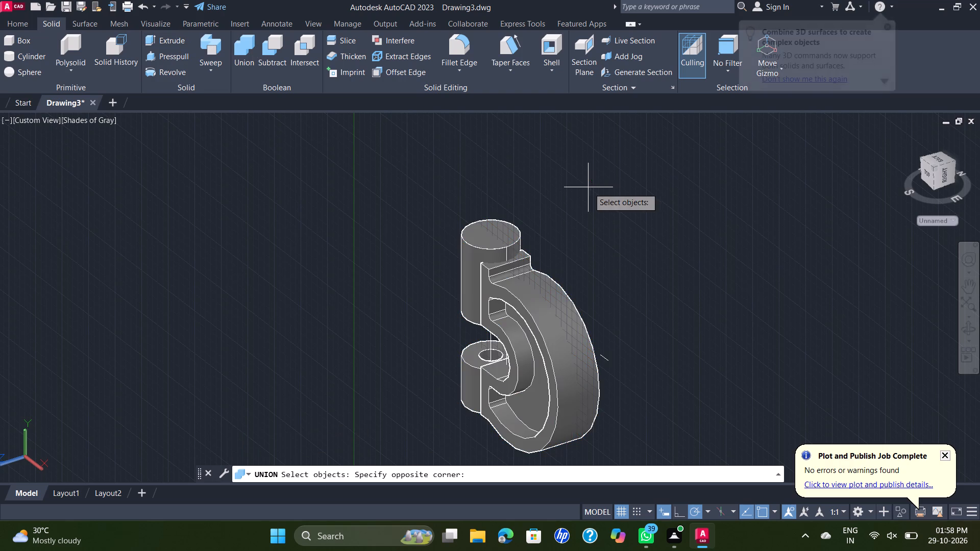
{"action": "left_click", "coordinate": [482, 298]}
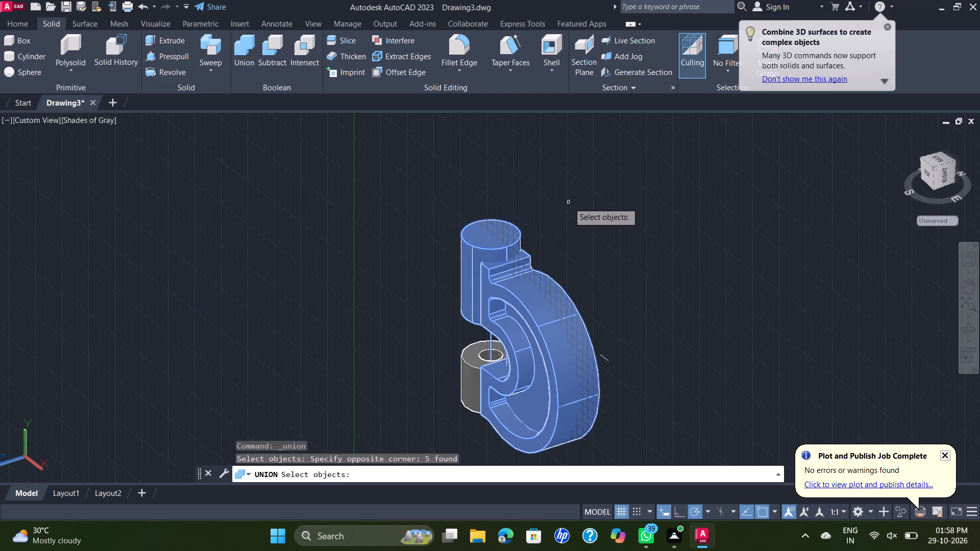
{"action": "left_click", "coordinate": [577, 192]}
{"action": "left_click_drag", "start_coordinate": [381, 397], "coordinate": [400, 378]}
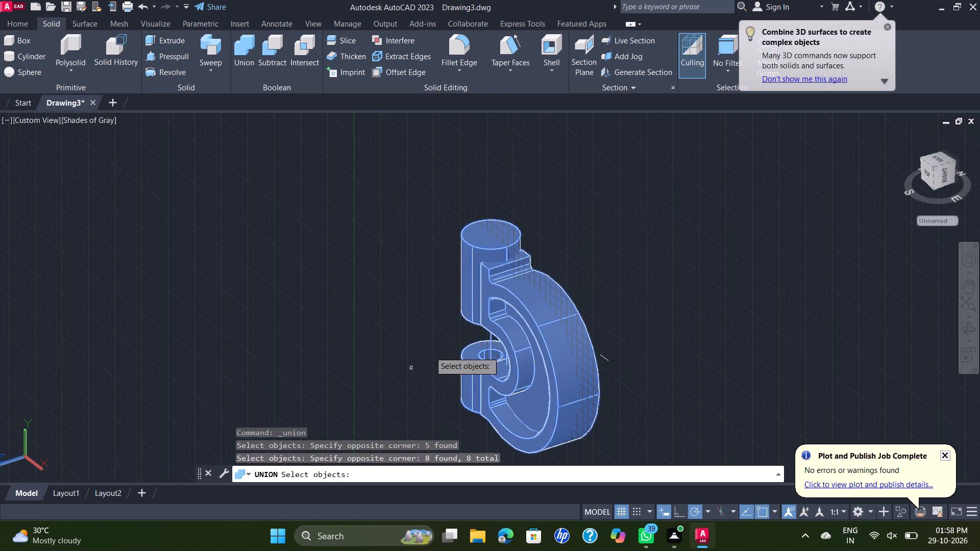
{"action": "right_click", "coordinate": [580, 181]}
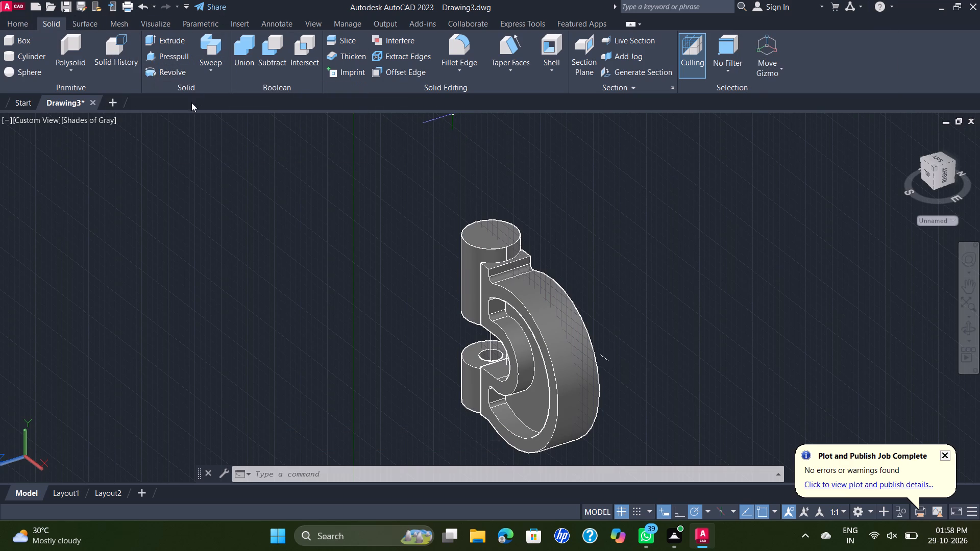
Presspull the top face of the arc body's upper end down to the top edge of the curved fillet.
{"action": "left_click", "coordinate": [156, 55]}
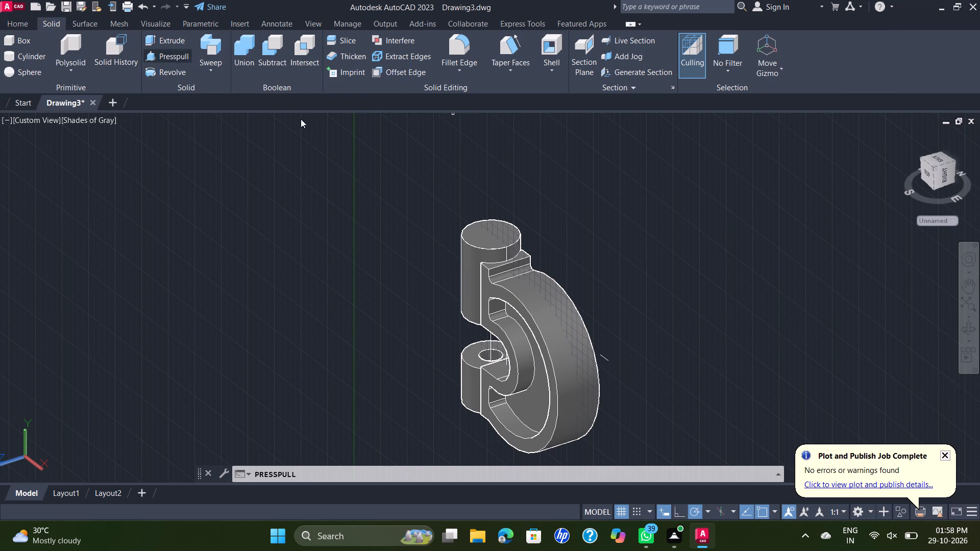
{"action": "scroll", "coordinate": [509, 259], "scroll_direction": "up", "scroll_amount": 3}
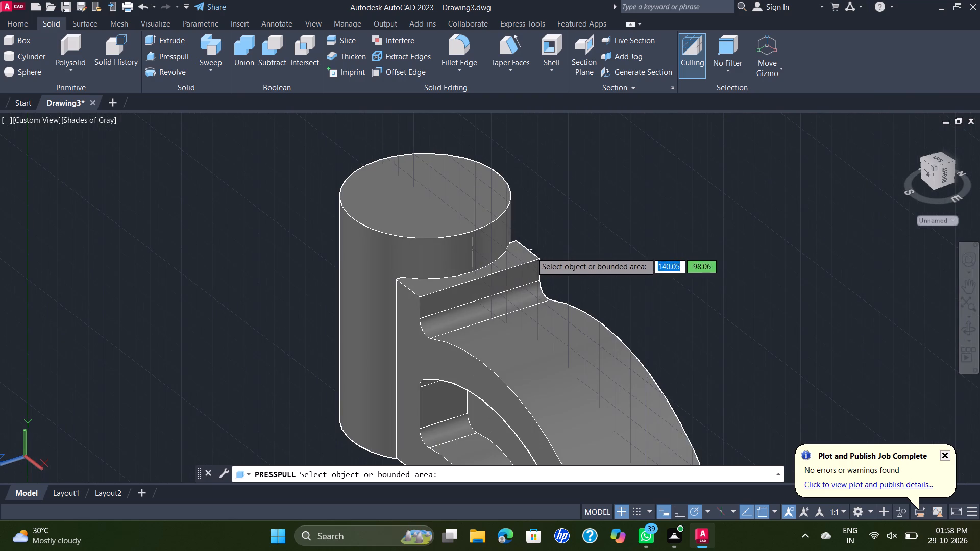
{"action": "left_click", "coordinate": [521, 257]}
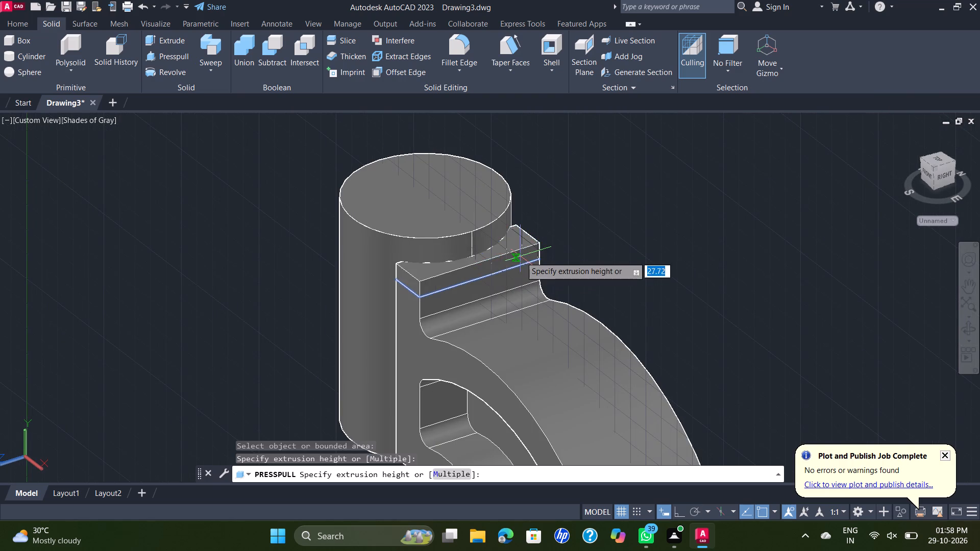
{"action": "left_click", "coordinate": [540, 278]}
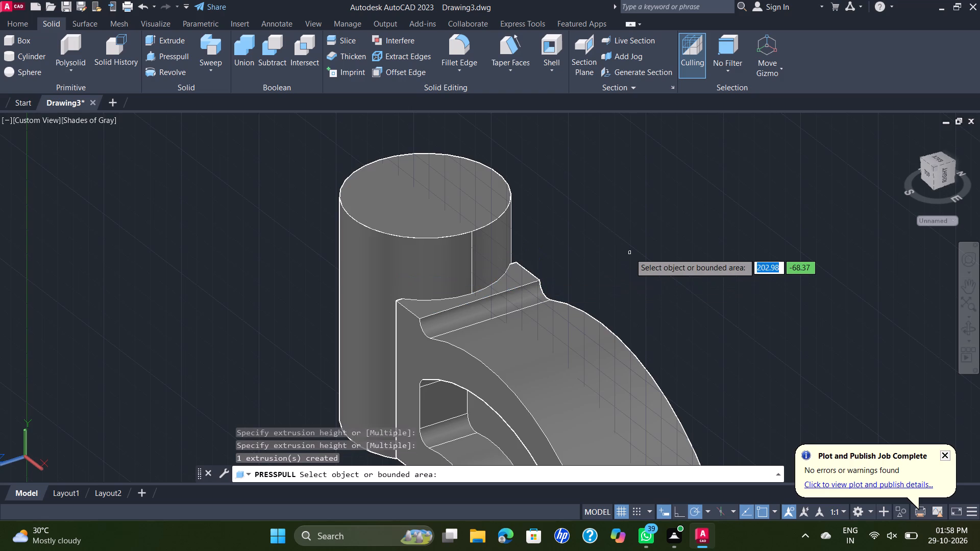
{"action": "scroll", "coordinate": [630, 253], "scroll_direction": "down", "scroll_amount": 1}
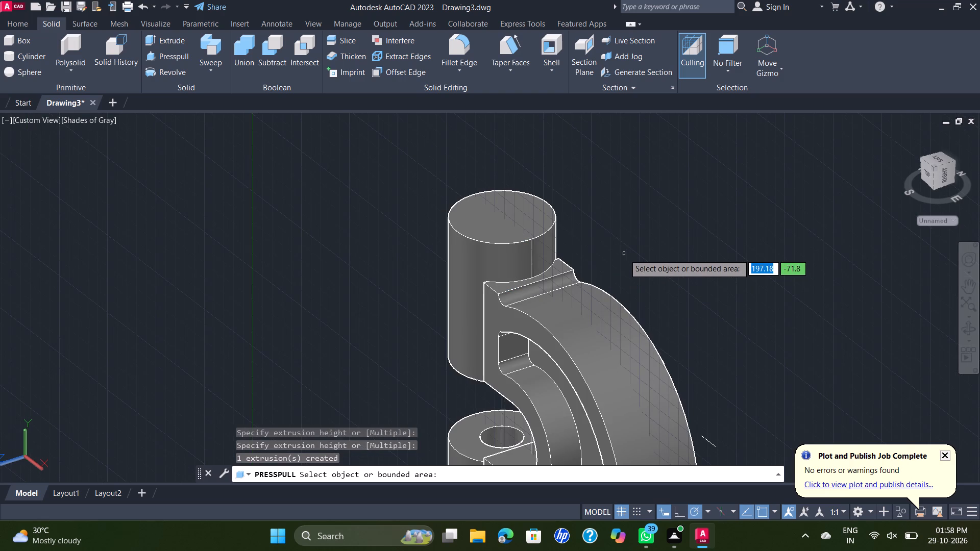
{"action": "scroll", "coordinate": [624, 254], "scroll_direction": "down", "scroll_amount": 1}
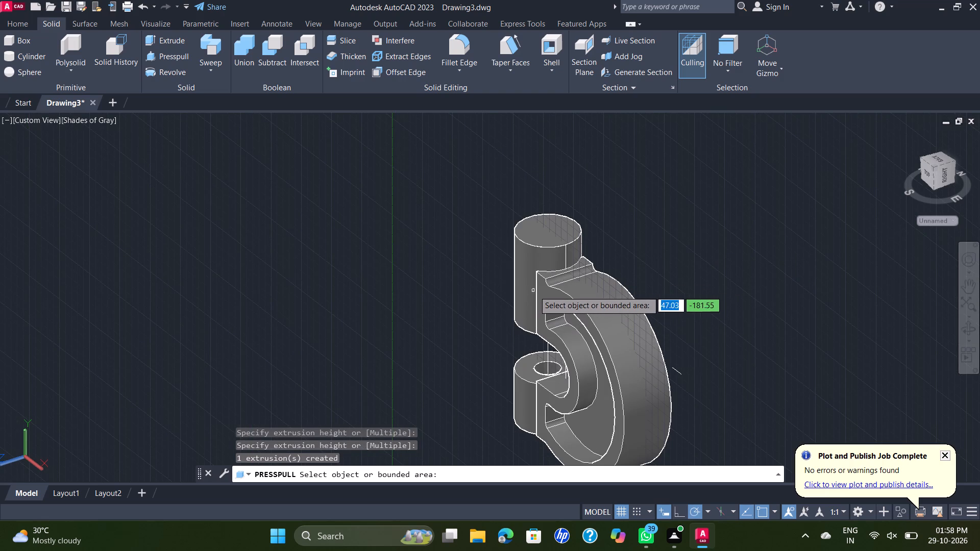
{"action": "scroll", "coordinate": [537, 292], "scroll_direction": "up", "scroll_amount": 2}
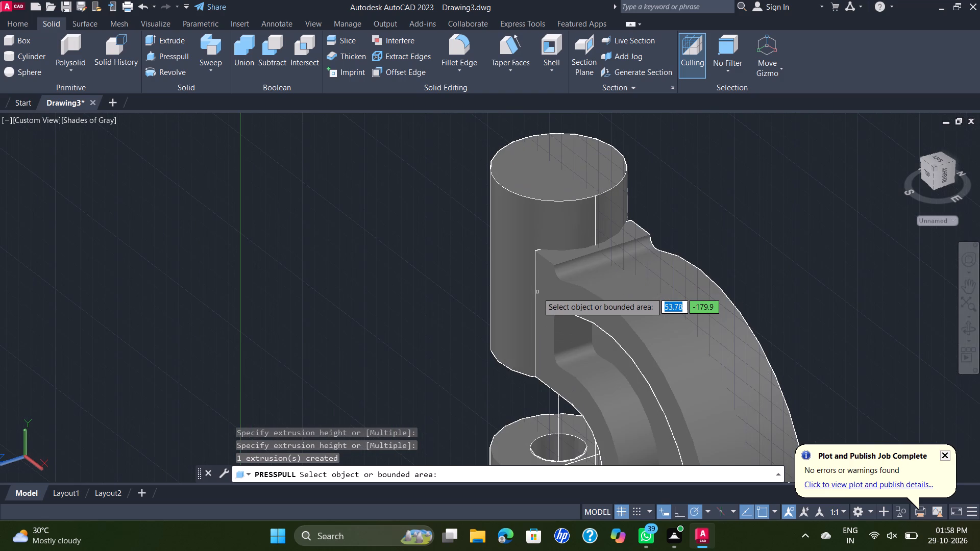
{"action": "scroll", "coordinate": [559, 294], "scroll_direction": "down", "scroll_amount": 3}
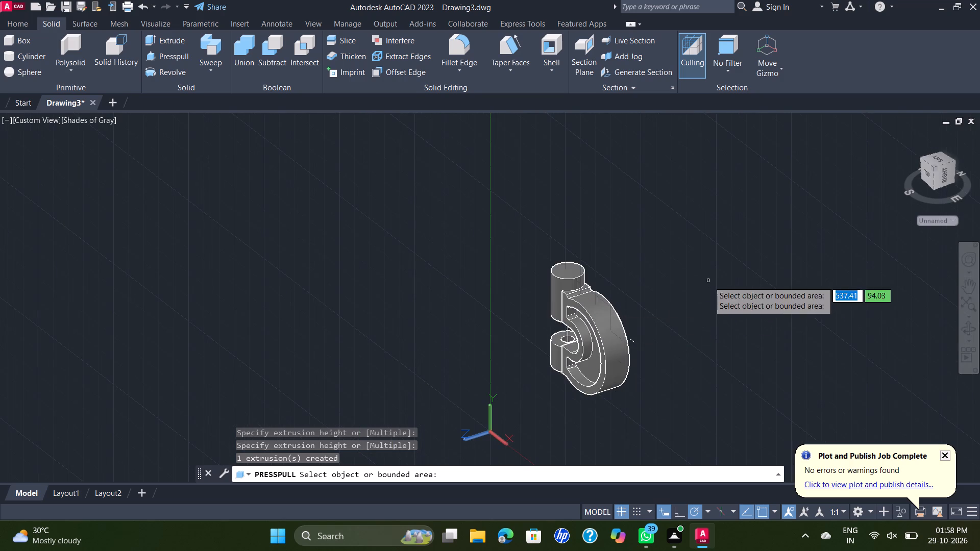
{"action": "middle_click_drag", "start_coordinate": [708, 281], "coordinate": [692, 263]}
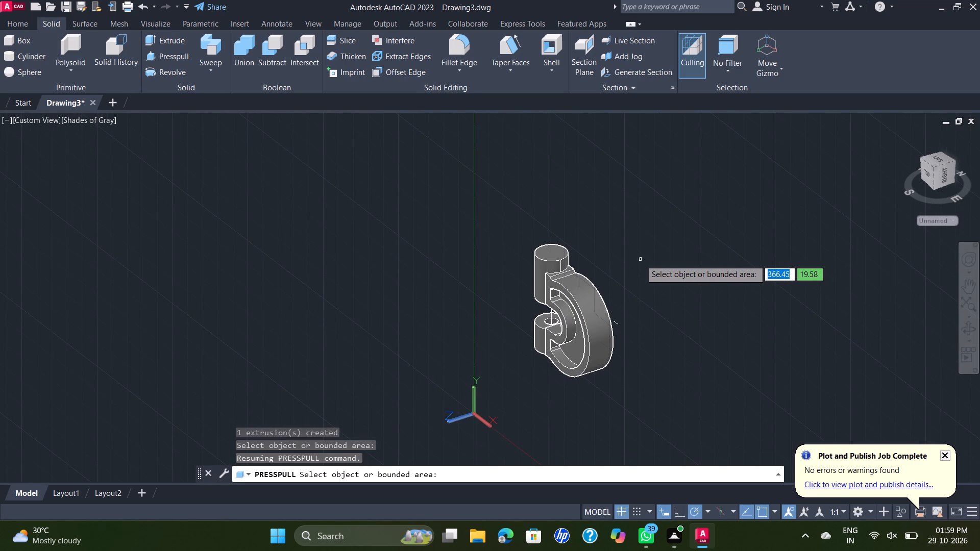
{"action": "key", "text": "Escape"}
Undo the presspull, the union and the earlier edge chamfer on the arc body.
{"action": "key", "text": "ctrl+z"}
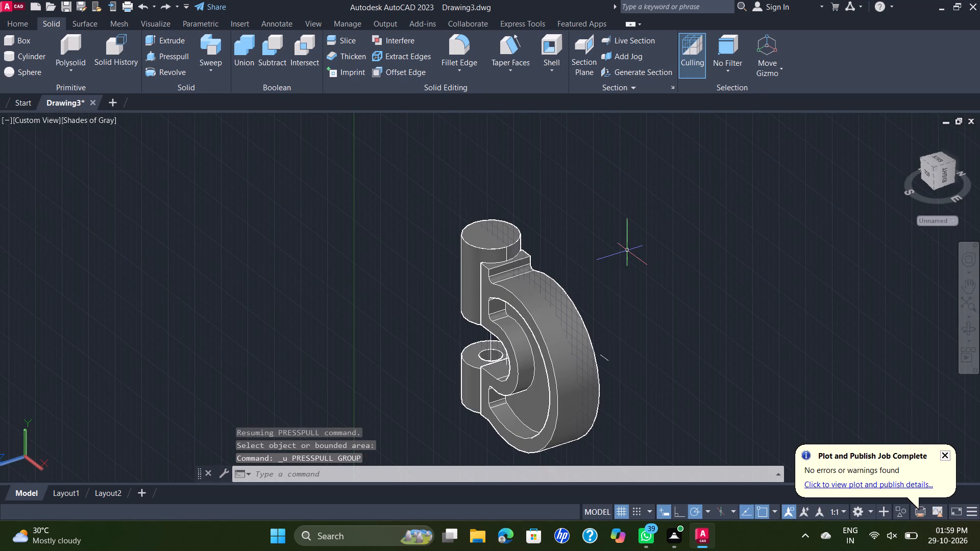
{"action": "key", "text": "ctrl+z"}
{"action": "key", "text": "ctrl+z"}
{"action": "key", "text": "ctrl+z"}
{"action": "key", "text": "ctrl+z"}
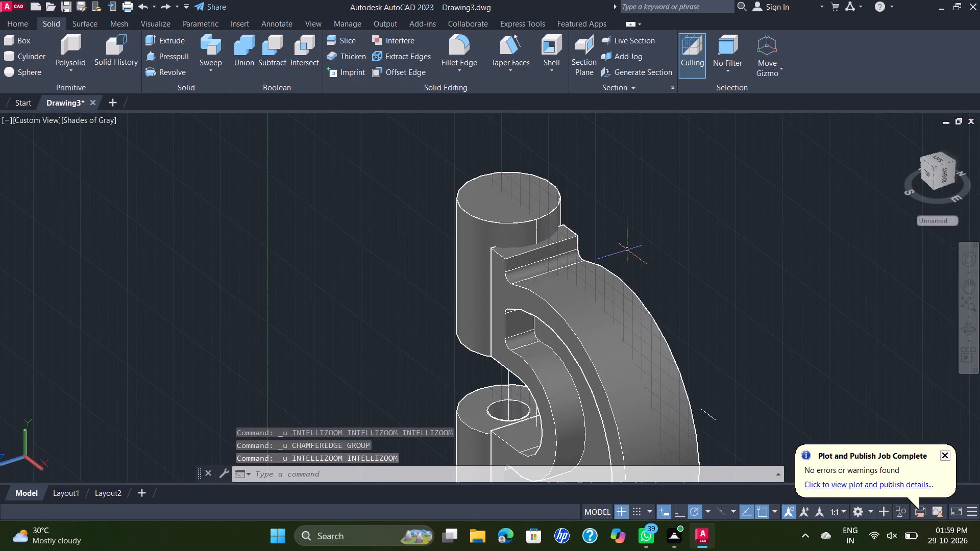
{"action": "key", "text": "ctrl+z"}
{"action": "key", "text": "ctrl+z"}
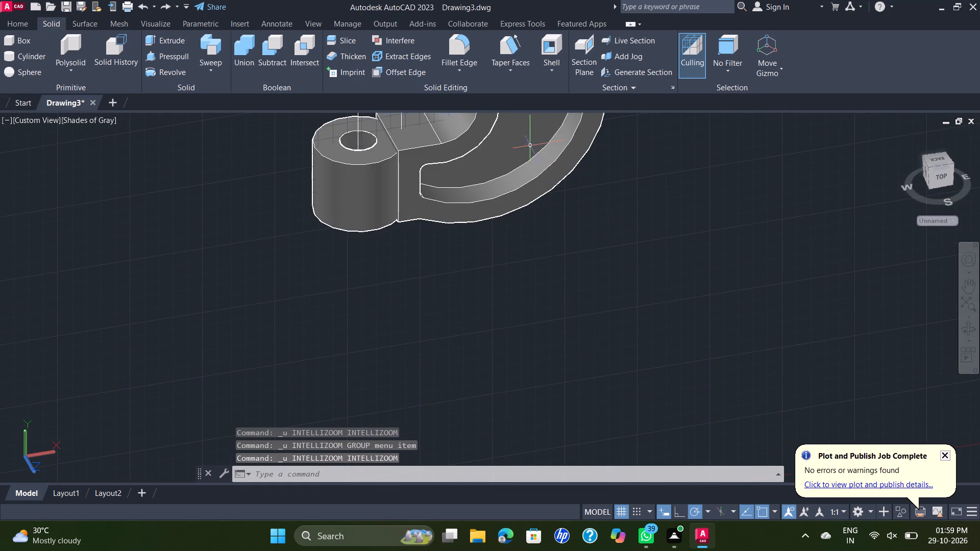
Move the nested-arc body away from the two cylinders to a clear spot beside them.
{"action": "scroll", "coordinate": [530, 145], "scroll_direction": "down", "scroll_amount": 1}
{"action": "middle_click_drag", "start_coordinate": [530, 145], "coordinate": [528, 250]}
{"action": "scroll", "coordinate": [530, 145], "scroll_direction": "down", "scroll_amount": 1}
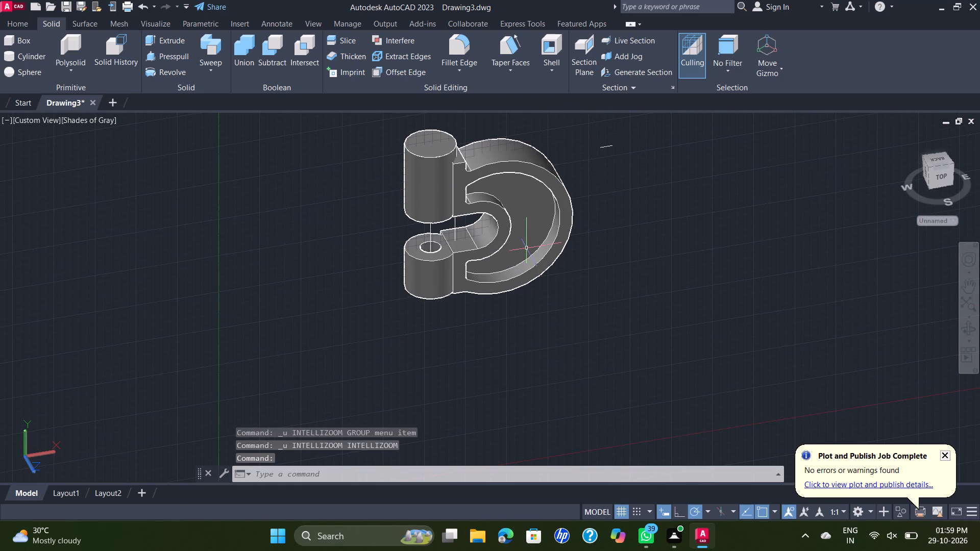
{"action": "left_click", "coordinate": [527, 248]}
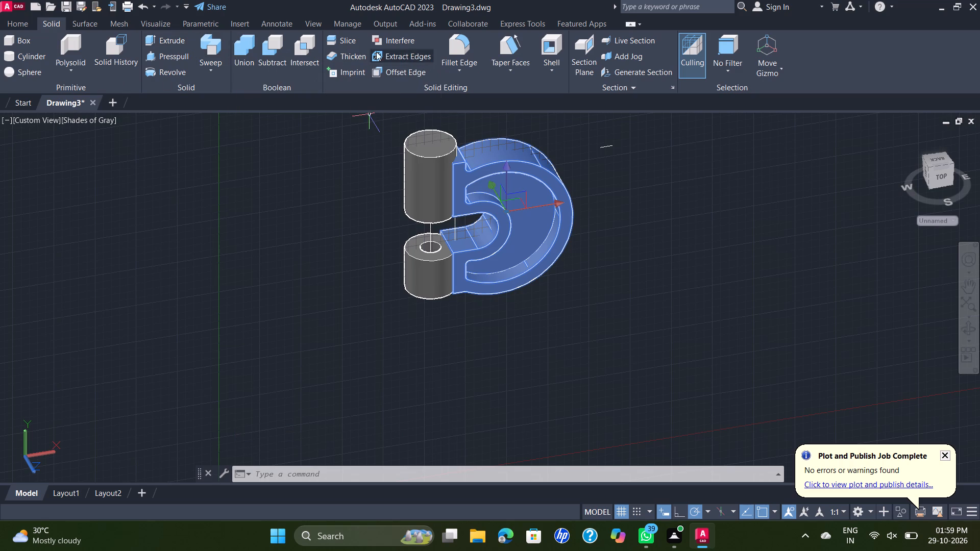
{"action": "key", "text": "m"}
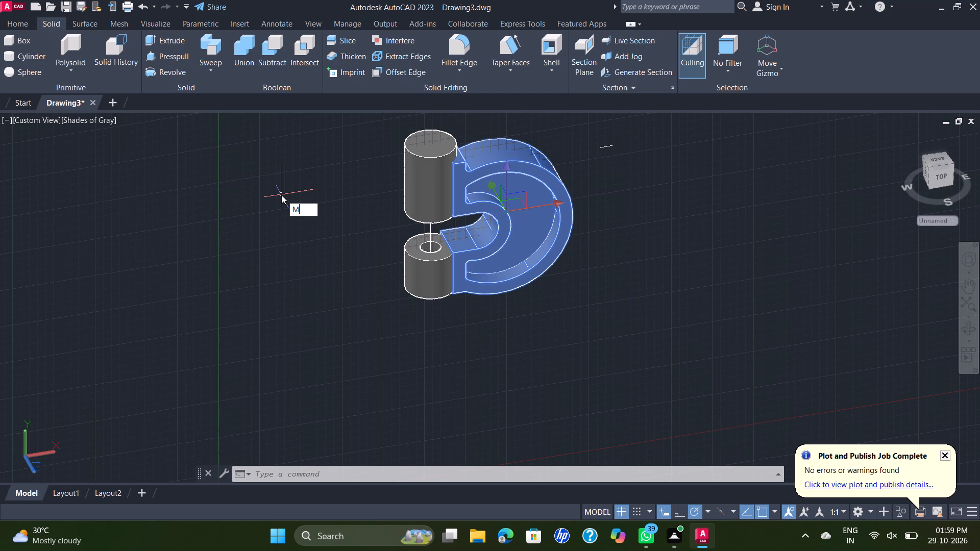
{"action": "key", "text": "Return"}
{"action": "left_click", "coordinate": [534, 229]}
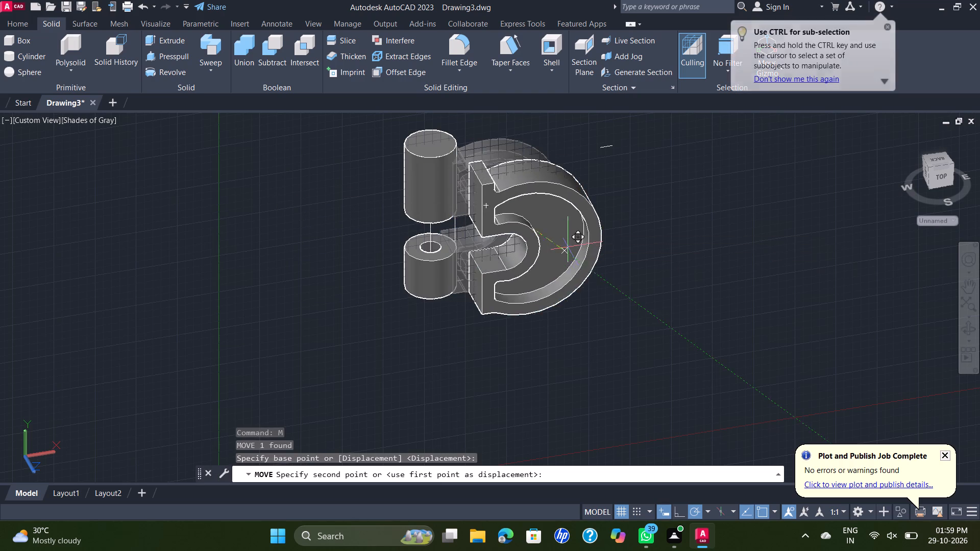
{"action": "left_click", "coordinate": [619, 261]}
Presspull the arc body's upper end face inward to the midpoint of its short top edge, halving the end plate's thickness.
{"action": "middle_click_drag", "start_coordinate": [636, 204], "coordinate": [627, 258]}
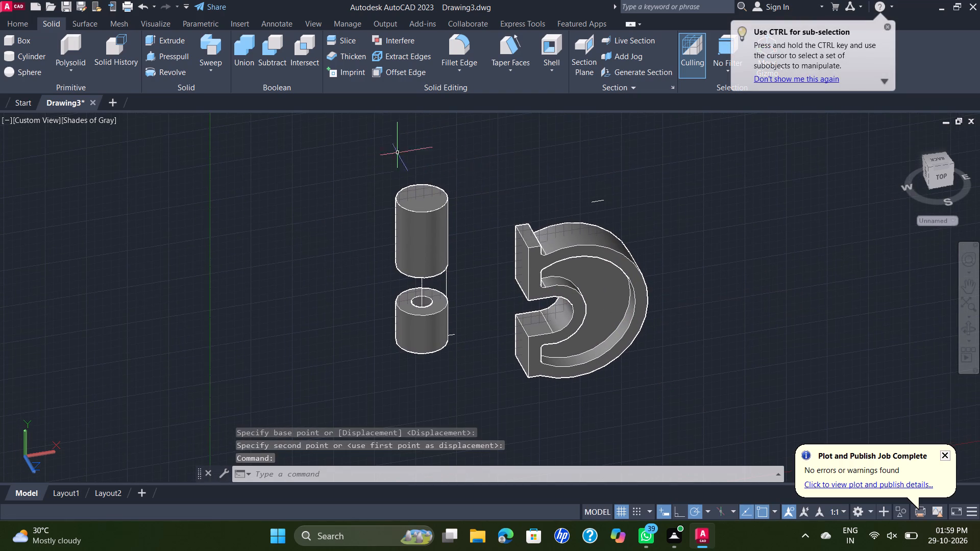
{"action": "left_click", "coordinate": [172, 52]}
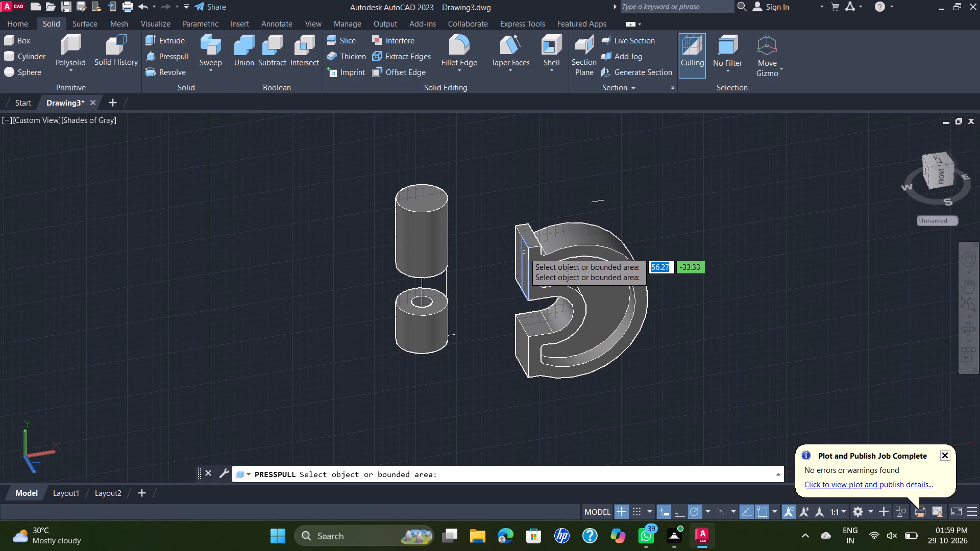
{"action": "scroll", "coordinate": [519, 249], "scroll_direction": "up", "scroll_amount": 3}
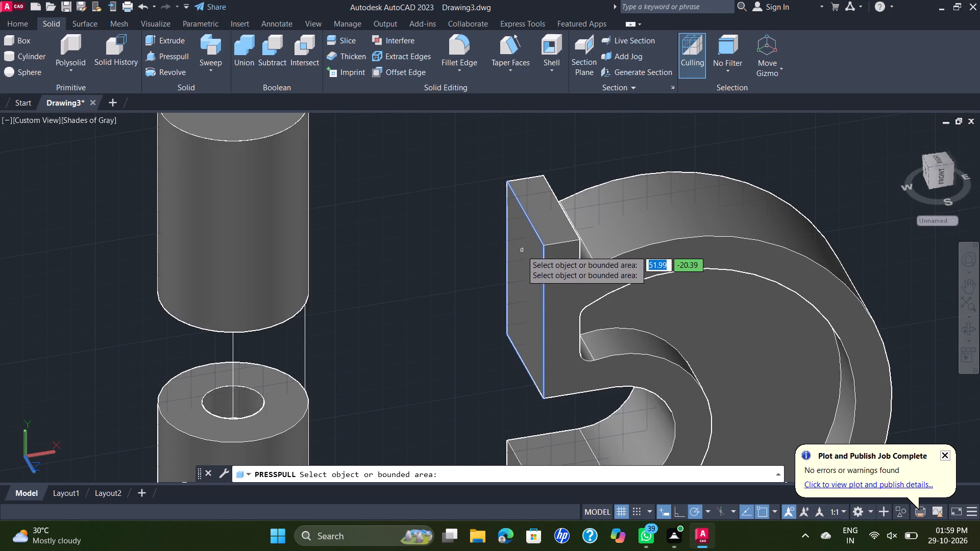
{"action": "left_click", "coordinate": [522, 251]}
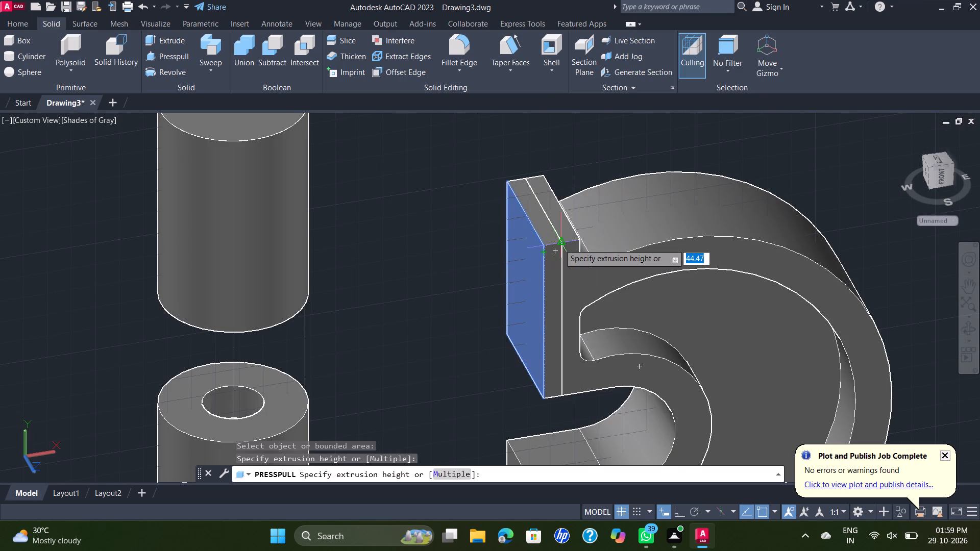
{"action": "left_click", "coordinate": [559, 244]}
Presspull the arc body's lower end face inward to the lower near corner of the upper end face so both ends are flush.
{"action": "scroll", "coordinate": [560, 244], "scroll_direction": "down", "scroll_amount": 1}
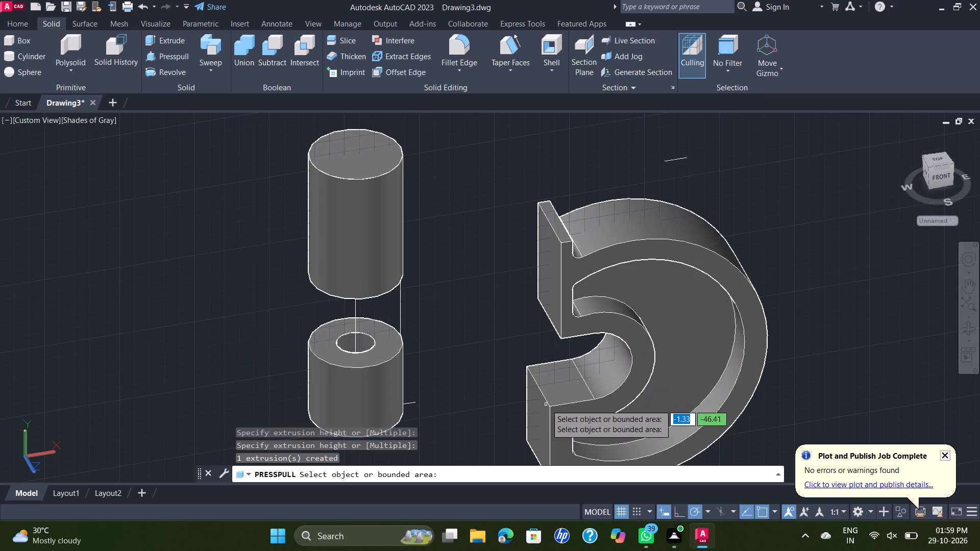
{"action": "left_click", "coordinate": [545, 409]}
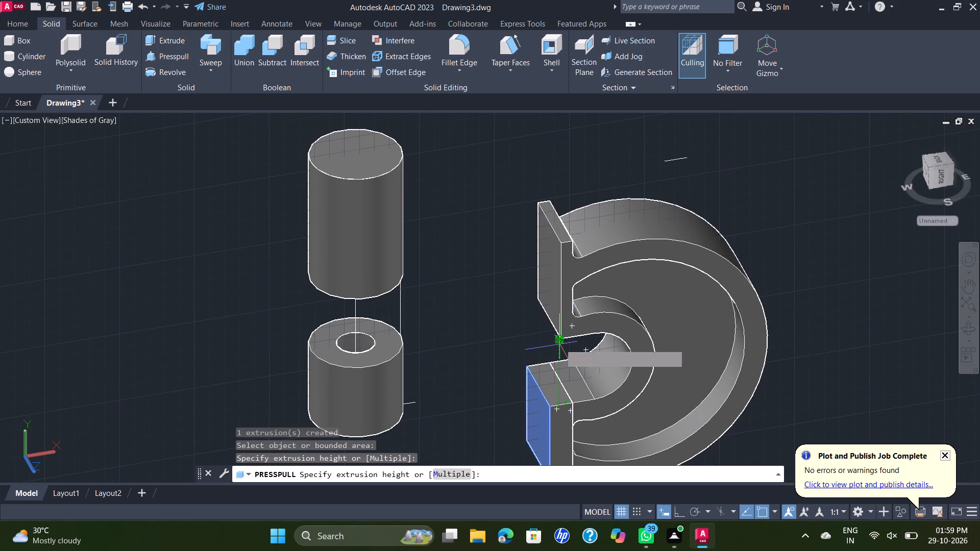
{"action": "scroll", "coordinate": [565, 344], "scroll_direction": "up", "scroll_amount": 2}
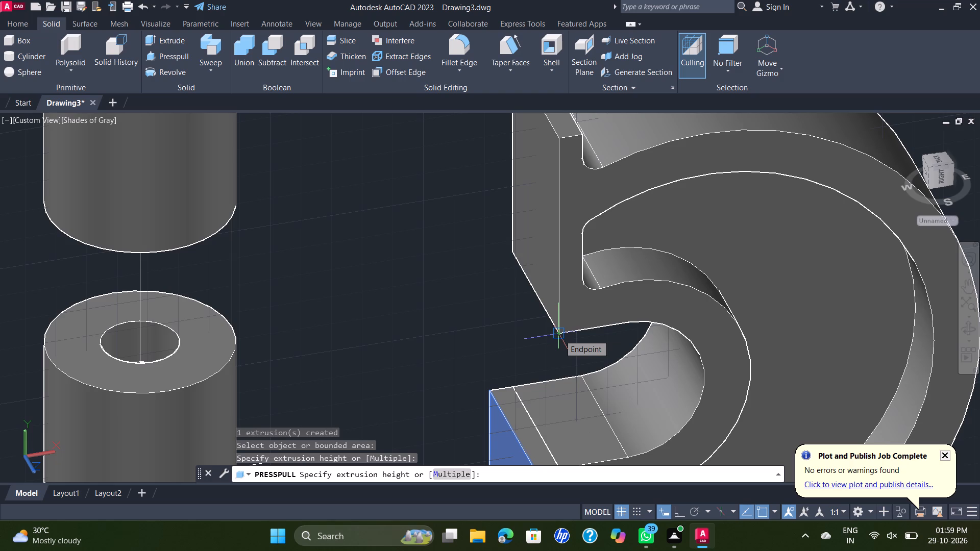
{"action": "left_click", "coordinate": [559, 335]}
{"action": "scroll", "coordinate": [561, 335], "scroll_direction": "down", "scroll_amount": 3}
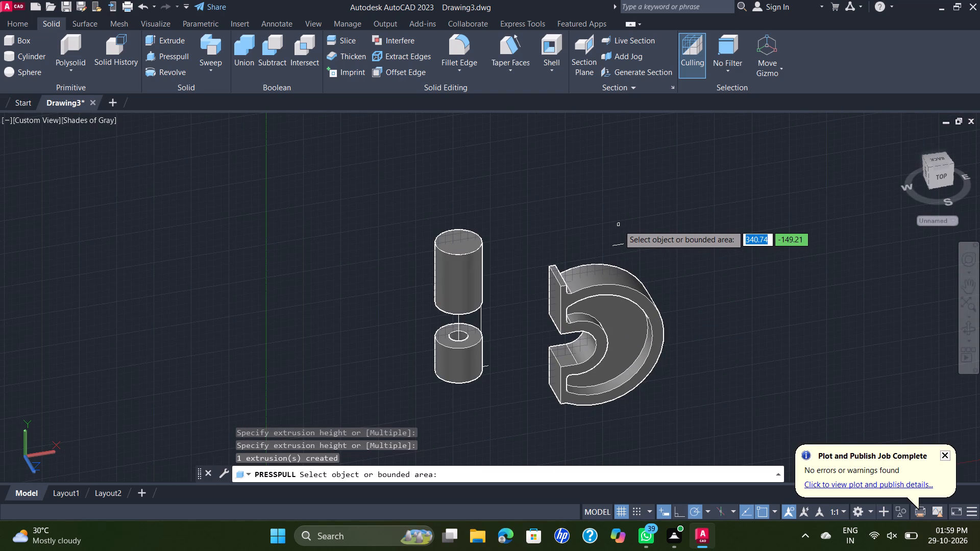
{"action": "key", "text": "Escape"}
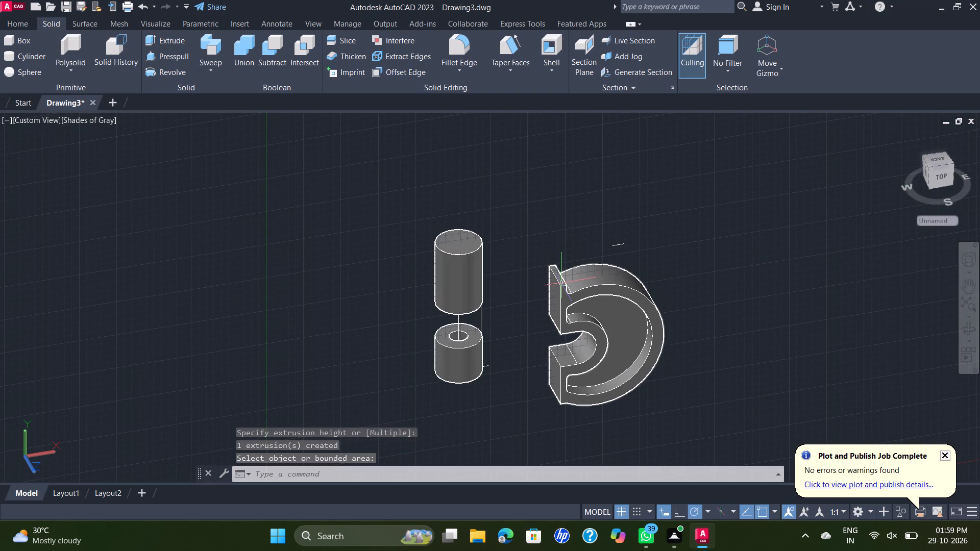
Move the arc body by its lower end face's bottom-edge midpoint back against the cylinders, aligned with the lower cylinder's base center.
{"action": "left_click", "coordinate": [561, 283]}
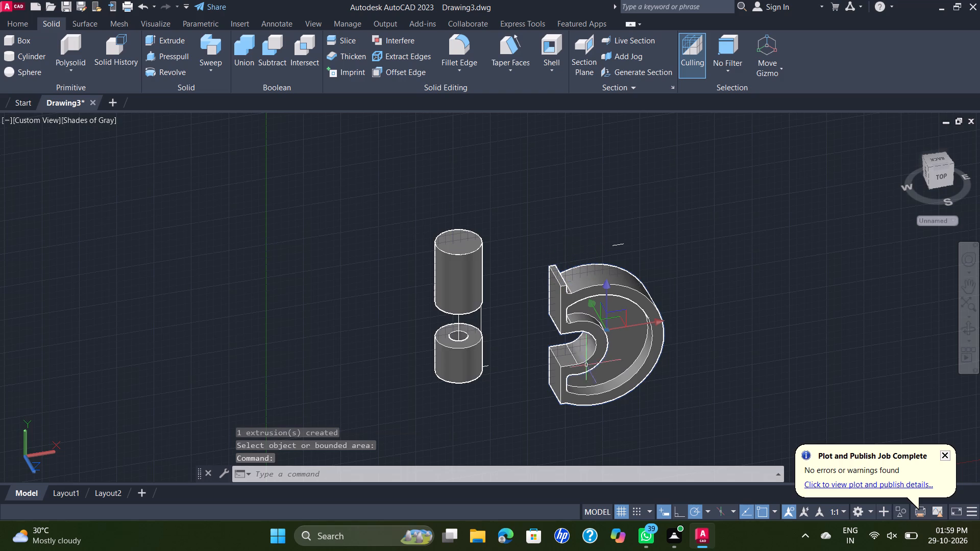
{"action": "key", "text": "Escape"}
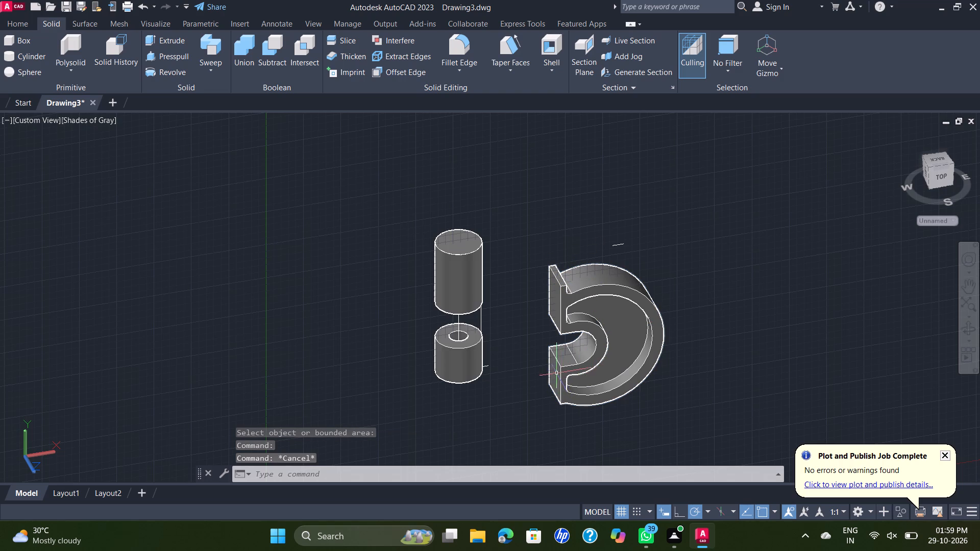
{"action": "scroll", "coordinate": [559, 368], "scroll_direction": "up", "scroll_amount": 2}
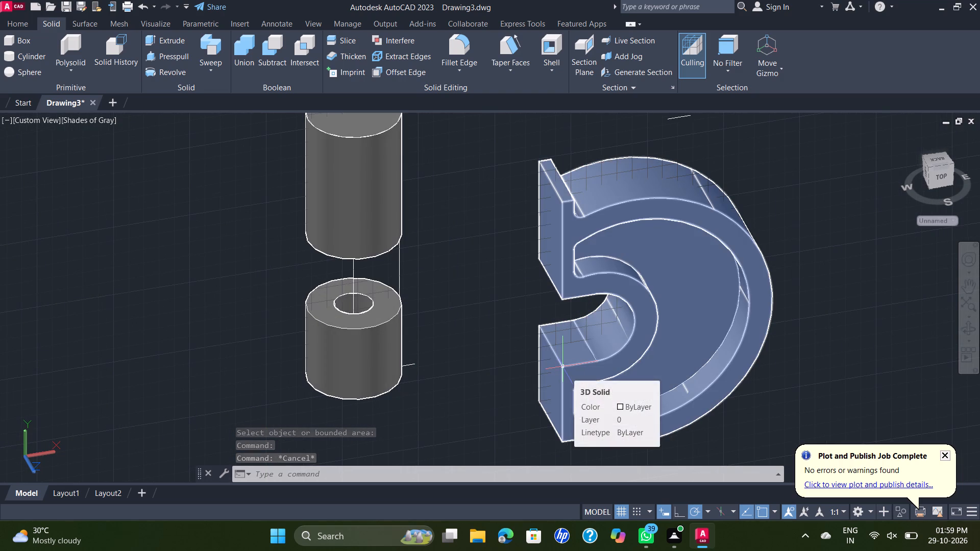
{"action": "left_click", "coordinate": [563, 367]}
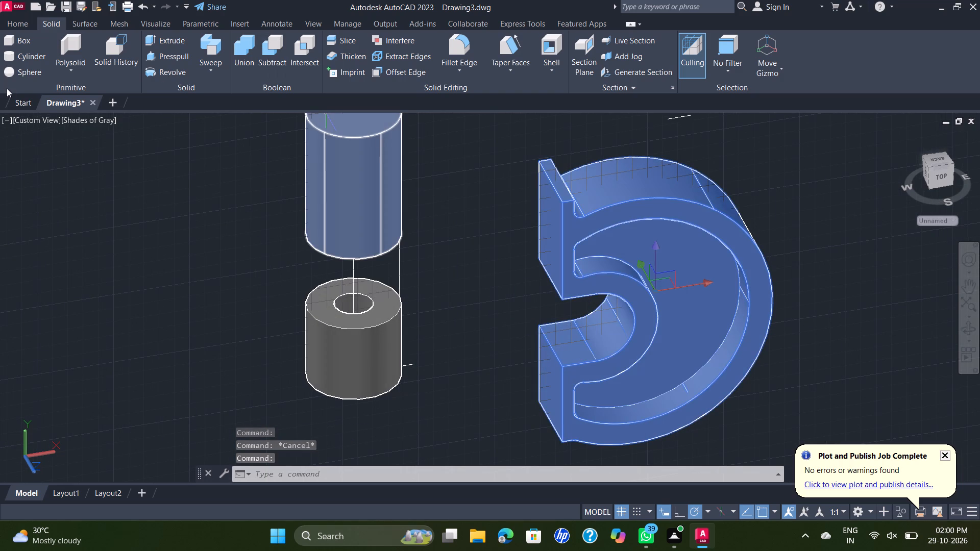
{"action": "key", "text": "m"}
{"action": "key", "text": "Return"}
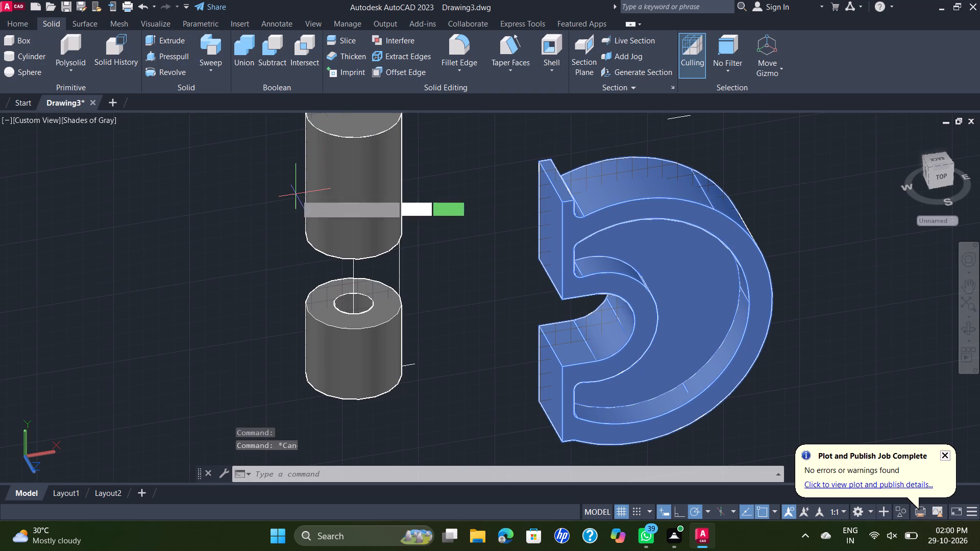
{"action": "left_click", "coordinate": [550, 420]}
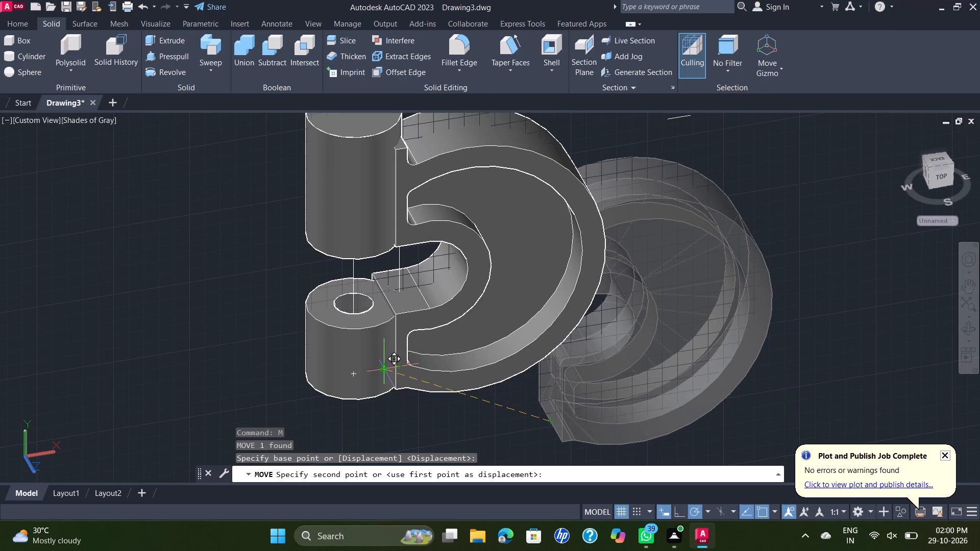
{"action": "left_click", "coordinate": [385, 368]}
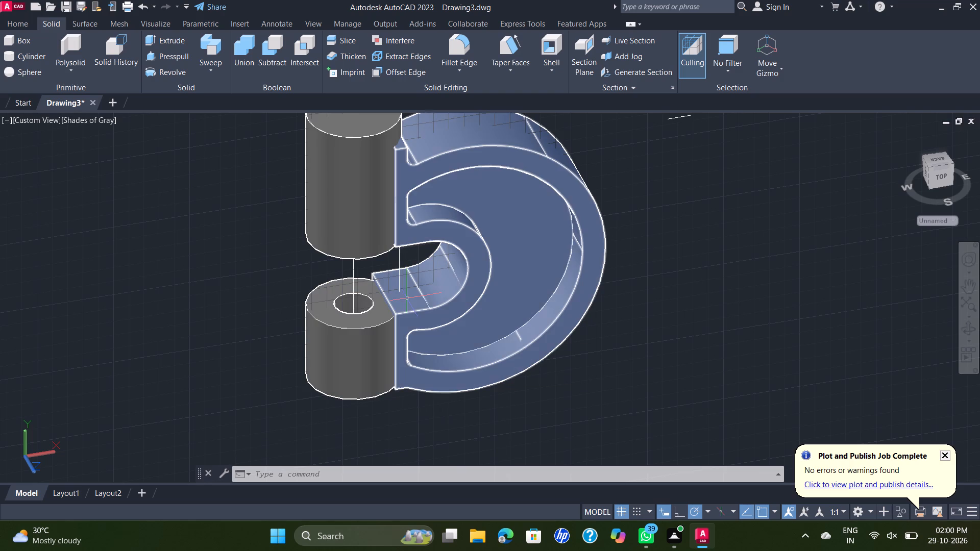
Presspull the small exposed top face of the arc body's upper end plate down to the plate's lower corner beside the upper cylinder.
{"action": "scroll", "coordinate": [411, 295], "scroll_direction": "down", "scroll_amount": 1}
{"action": "middle_click_drag", "start_coordinate": [412, 296], "coordinate": [397, 325]}
{"action": "scroll", "coordinate": [401, 277], "scroll_direction": "up", "scroll_amount": 2}
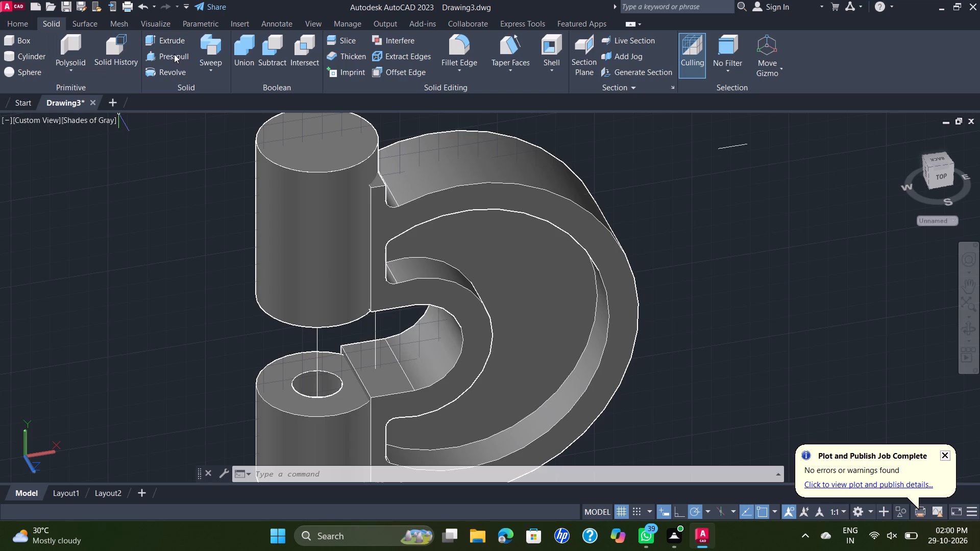
{"action": "left_click", "coordinate": [160, 58]}
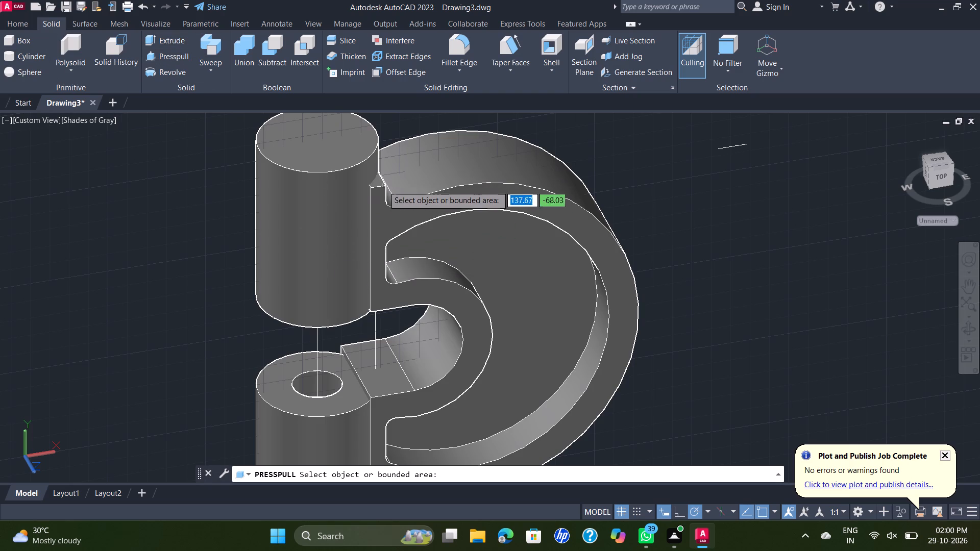
{"action": "left_click", "coordinate": [377, 183]}
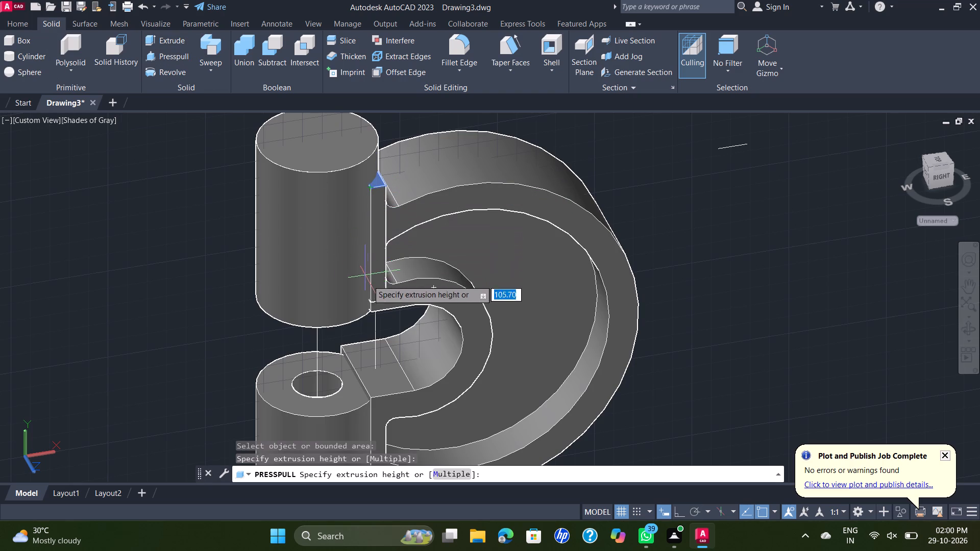
{"action": "left_click", "coordinate": [367, 309]}
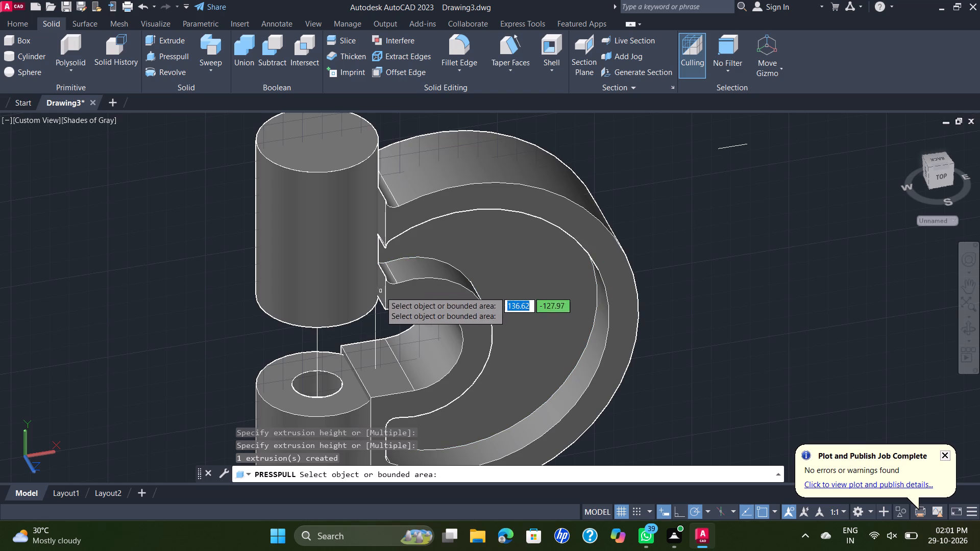
Examine the pressed joint between the arc body and the upper cylinder from both sides, plus the joint at the lower cylinder.
{"action": "middle_click_drag", "start_coordinate": [365, 297], "coordinate": [608, 331], "text": "shift"}
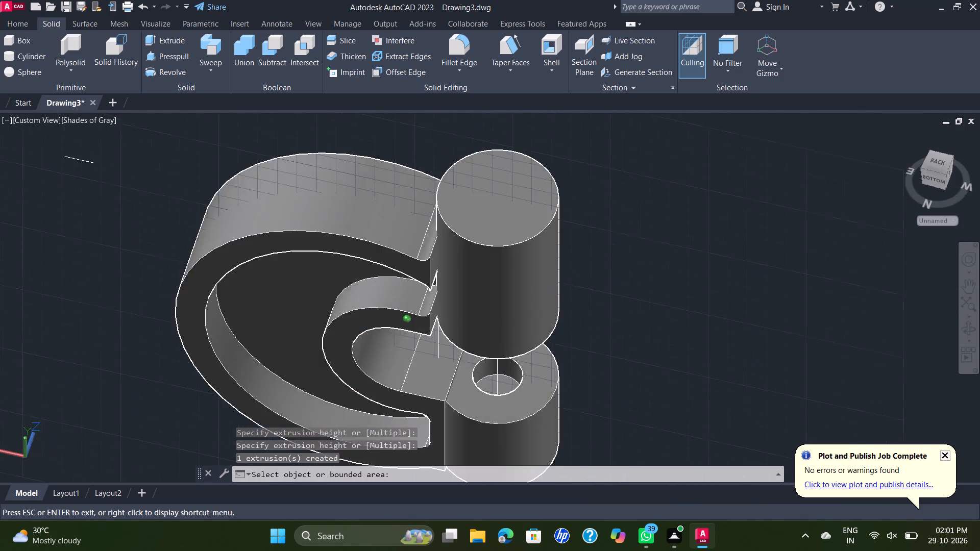
{"action": "middle_click_drag", "start_coordinate": [608, 331], "coordinate": [572, 257], "text": "shift"}
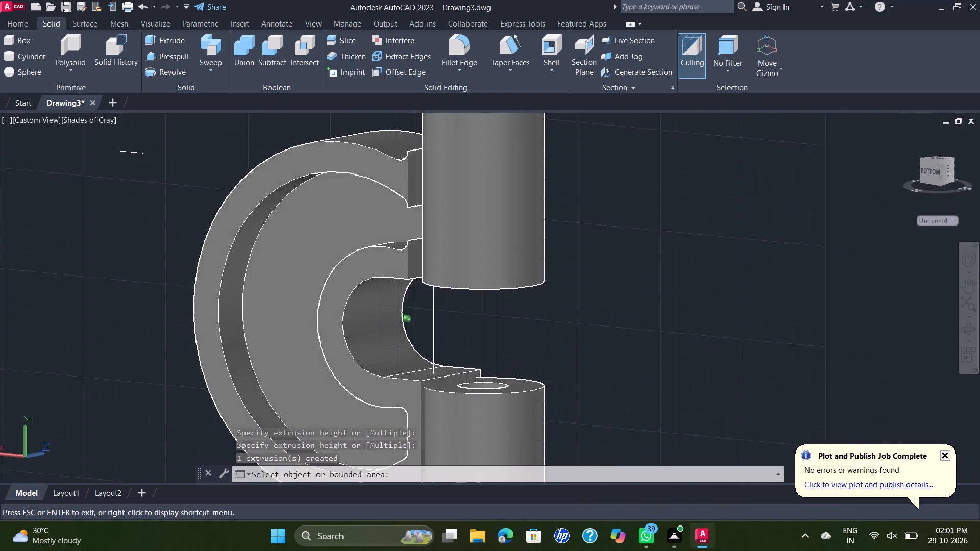
{"action": "middle_click_drag", "start_coordinate": [572, 257], "coordinate": [477, 288], "text": "shift"}
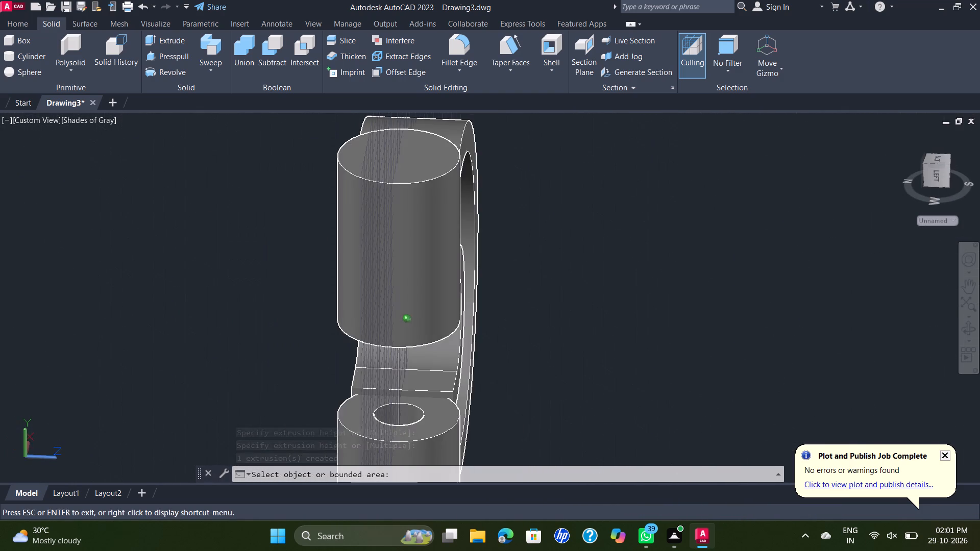
{"action": "middle_click_drag", "start_coordinate": [477, 288], "coordinate": [471, 295], "text": "shift"}
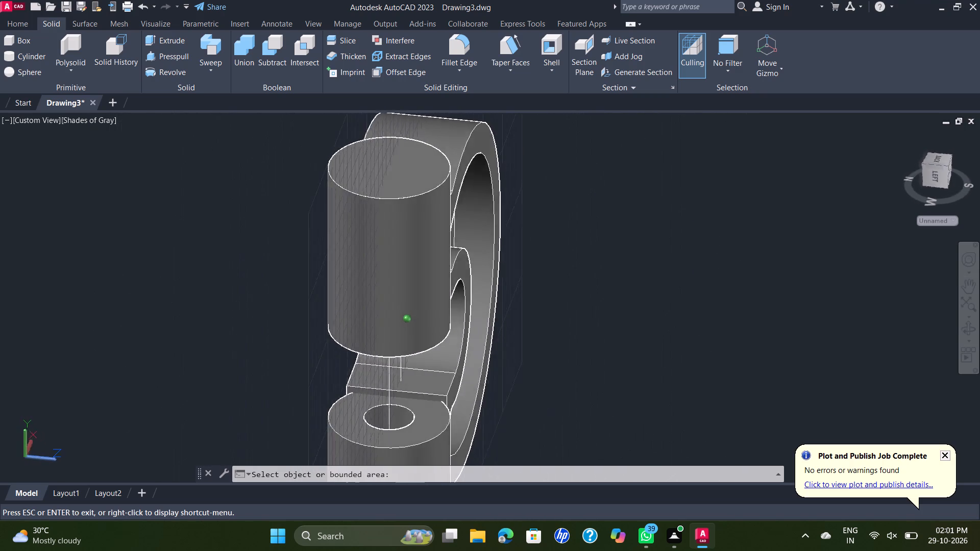
{"action": "middle_click_drag", "start_coordinate": [471, 295], "coordinate": [598, 285], "text": "shift"}
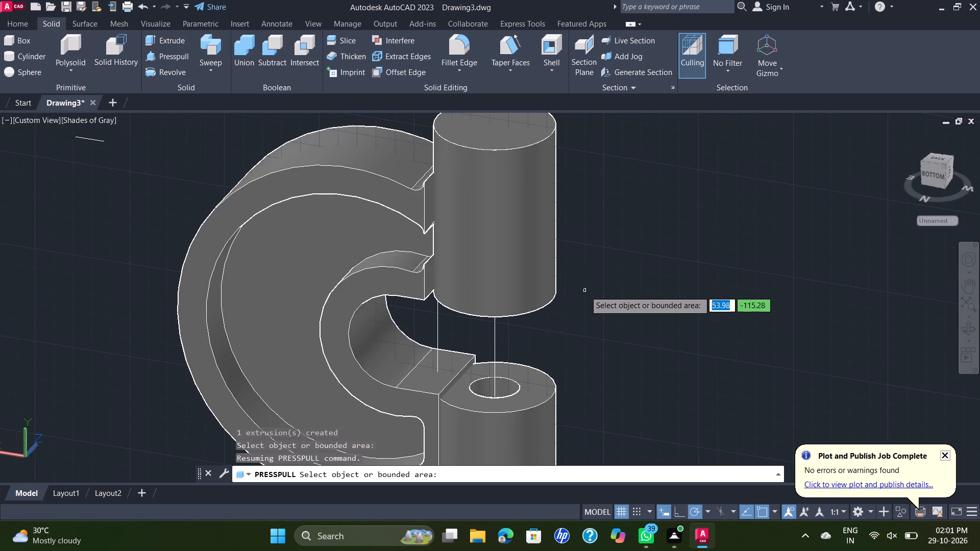
{"action": "scroll", "coordinate": [583, 324], "scroll_direction": "down", "scroll_amount": 2}
{"action": "middle_click_drag", "start_coordinate": [602, 331], "coordinate": [527, 353], "text": "shift"}
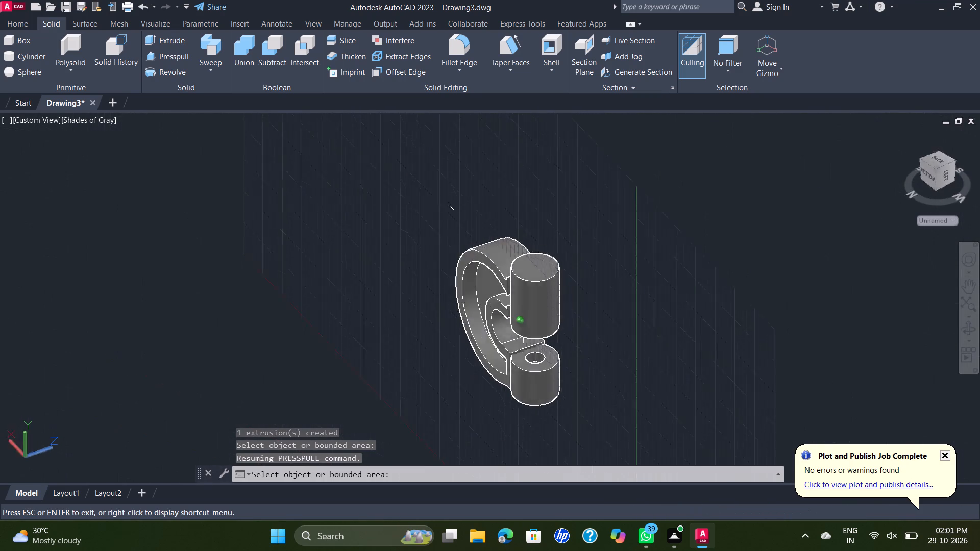
{"action": "middle_click_drag", "start_coordinate": [527, 353], "coordinate": [390, 327], "text": "shift"}
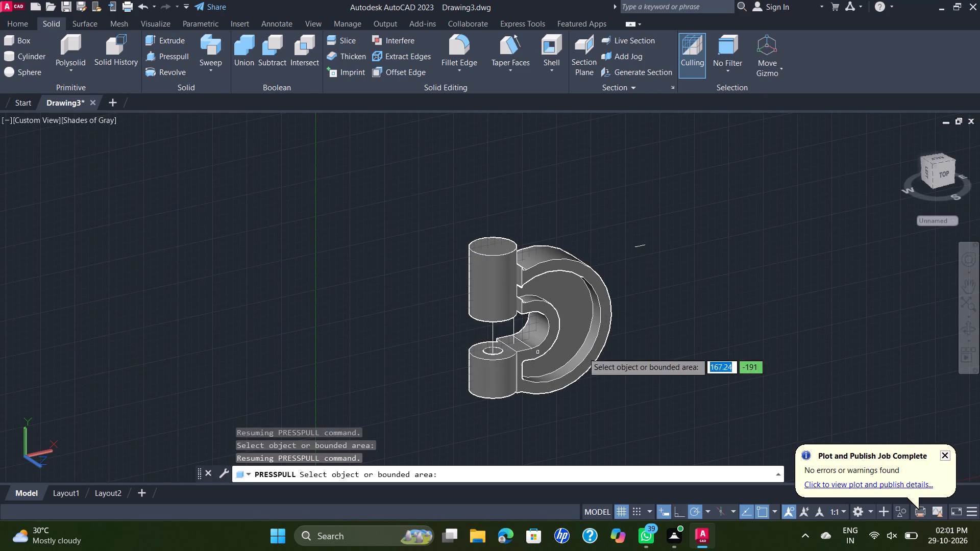
{"action": "scroll", "coordinate": [563, 328], "scroll_direction": "up", "scroll_amount": 2}
{"action": "scroll", "coordinate": [463, 353], "scroll_direction": "up", "scroll_amount": 1}
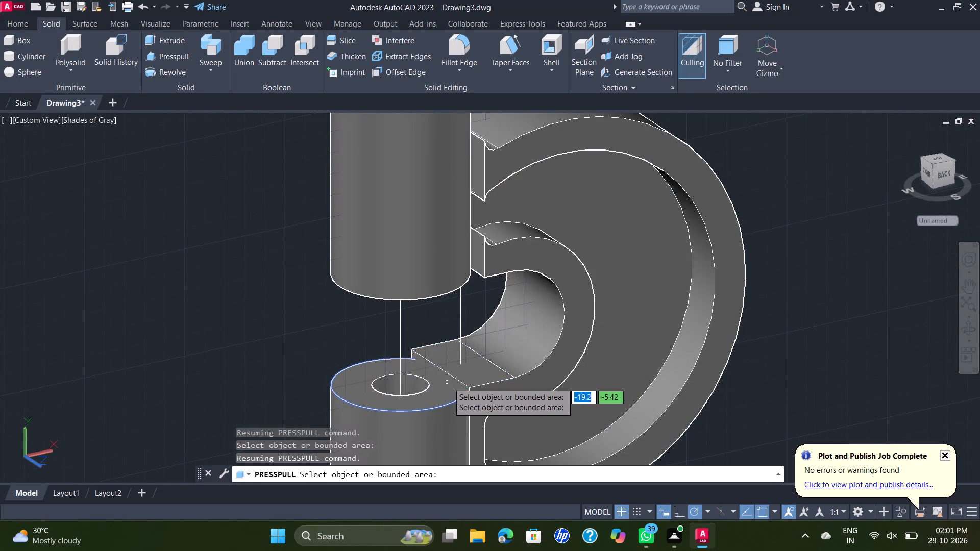
{"action": "scroll", "coordinate": [448, 383], "scroll_direction": "up", "scroll_amount": 1}
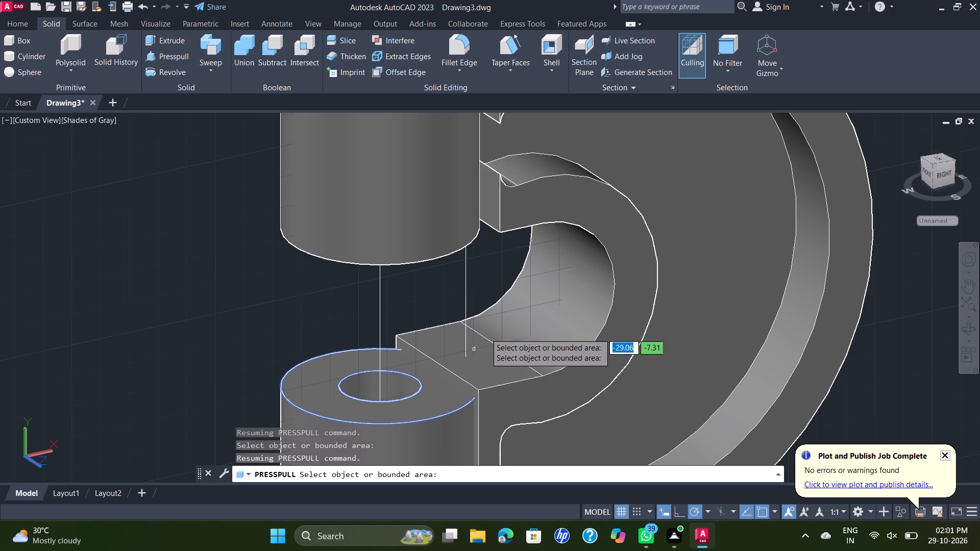
{"action": "key", "text": "Escape"}
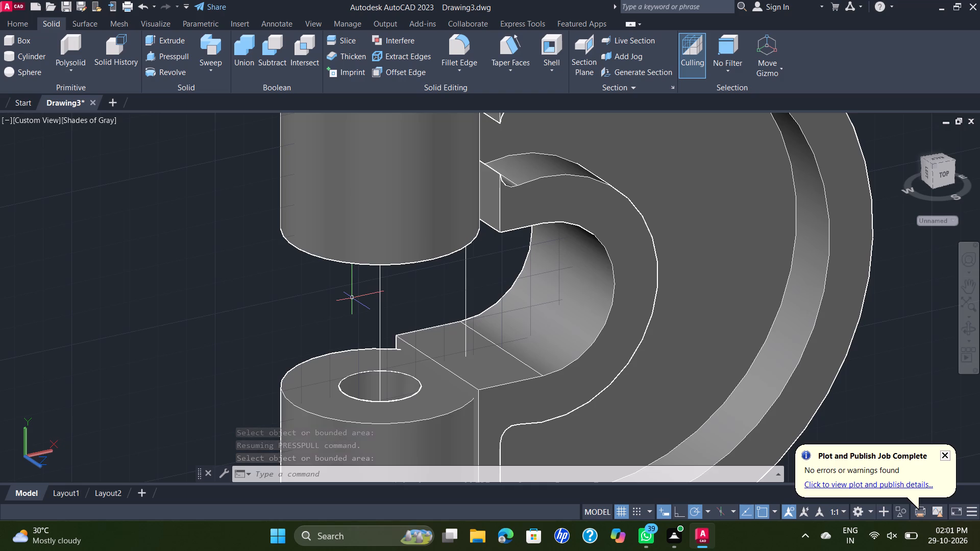
Inspect the whole part from the front and from above, checking how the arc body's ends meet both cylinders.
{"action": "middle_click_drag", "start_coordinate": [264, 247], "coordinate": [257, 261]}
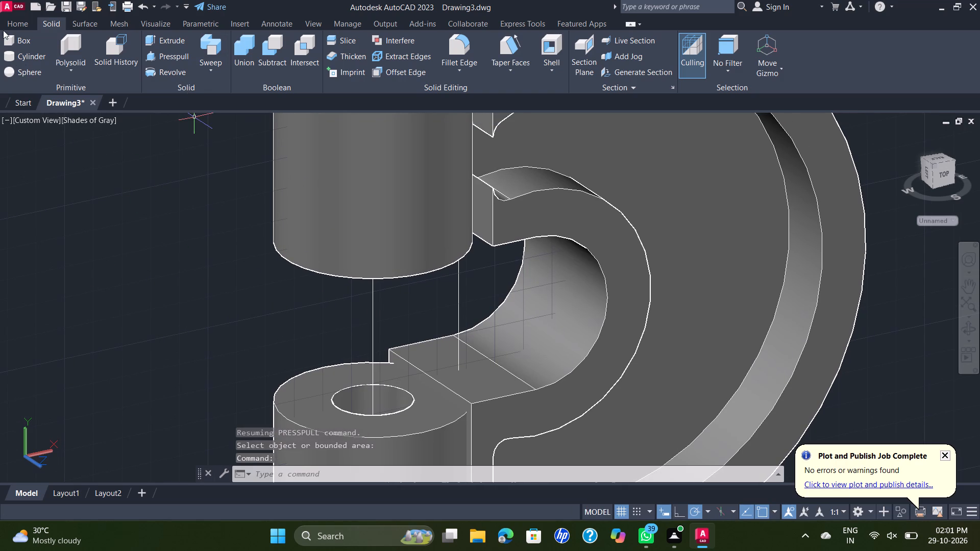
{"action": "left_click", "coordinate": [26, 27]}
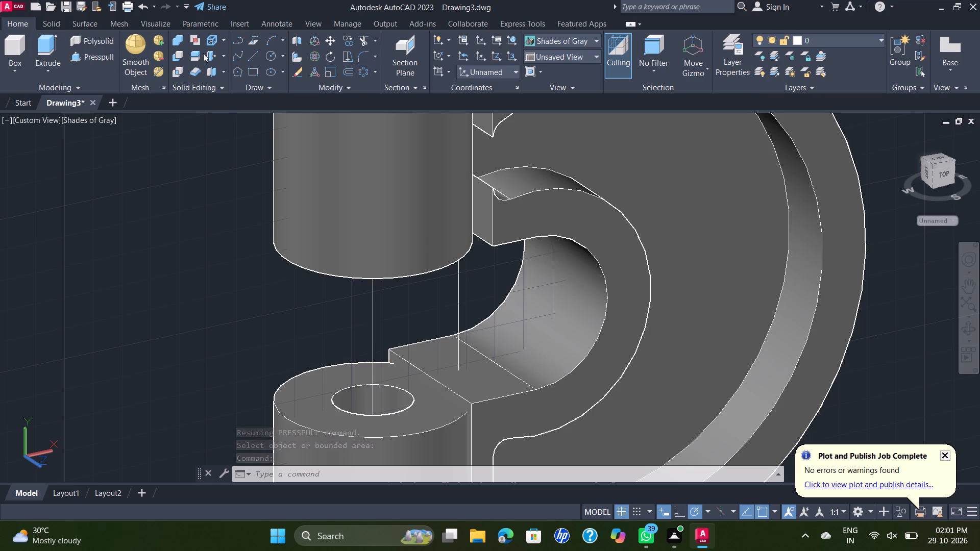
{"action": "scroll", "coordinate": [479, 148], "scroll_direction": "down", "scroll_amount": 1}
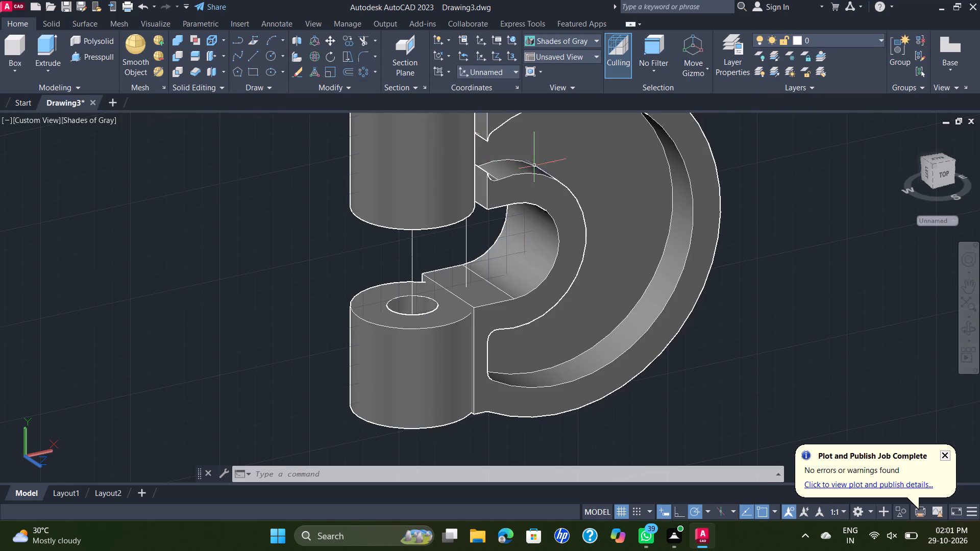
{"action": "scroll", "coordinate": [543, 167], "scroll_direction": "down", "scroll_amount": 1}
{"action": "middle_click_drag", "start_coordinate": [544, 168], "coordinate": [492, 251]}
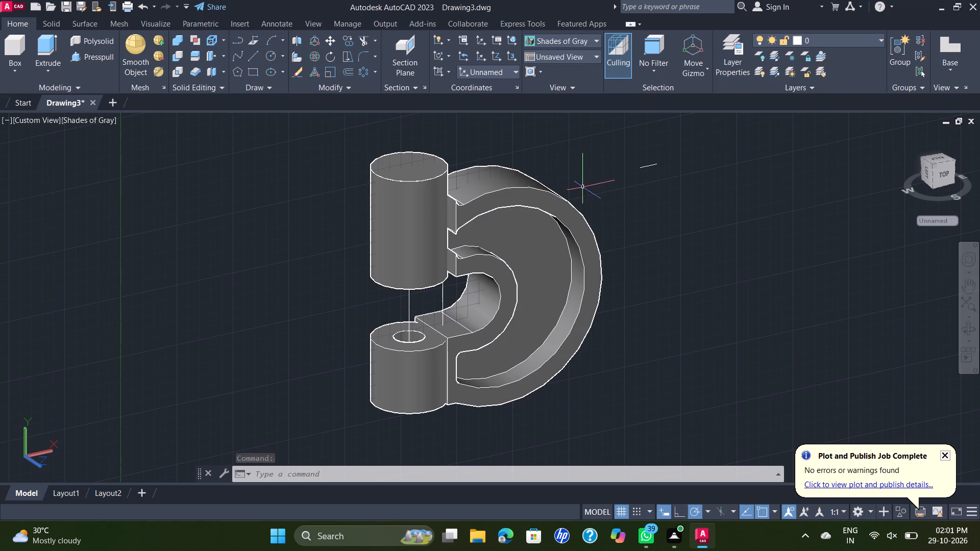
{"action": "middle_click_drag", "start_coordinate": [592, 208], "coordinate": [516, 270]}
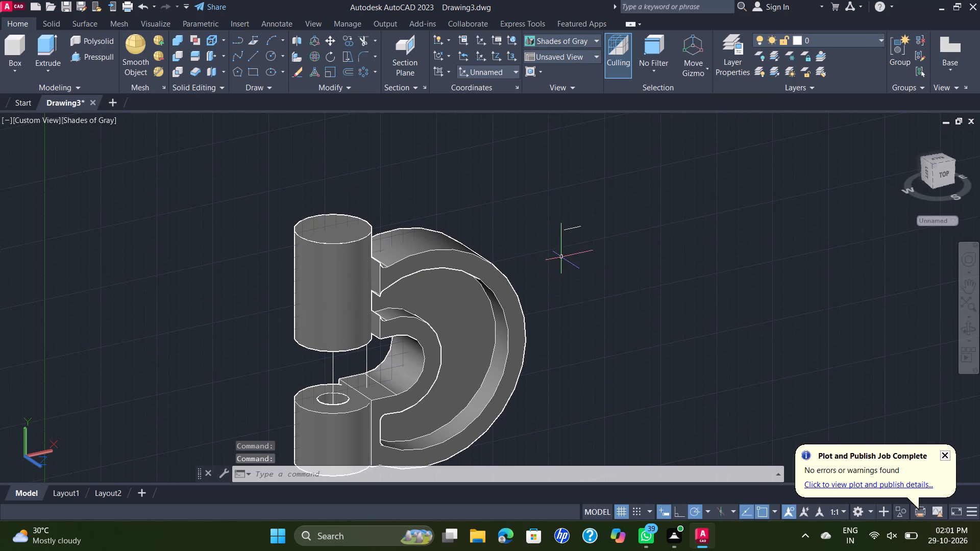
{"action": "middle_click_drag", "start_coordinate": [571, 259], "coordinate": [375, 324], "text": "shift"}
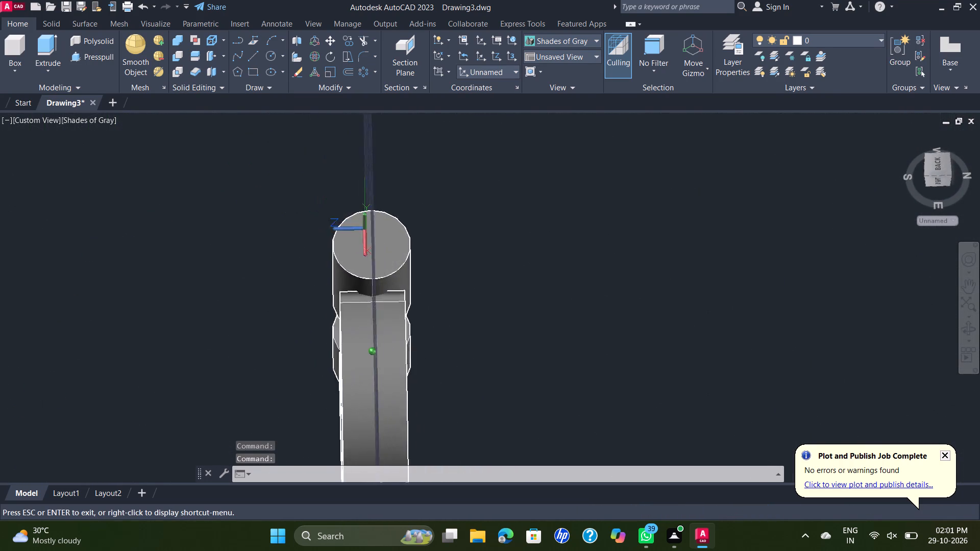
{"action": "middle_click_drag", "start_coordinate": [375, 324], "coordinate": [549, 335], "text": "shift"}
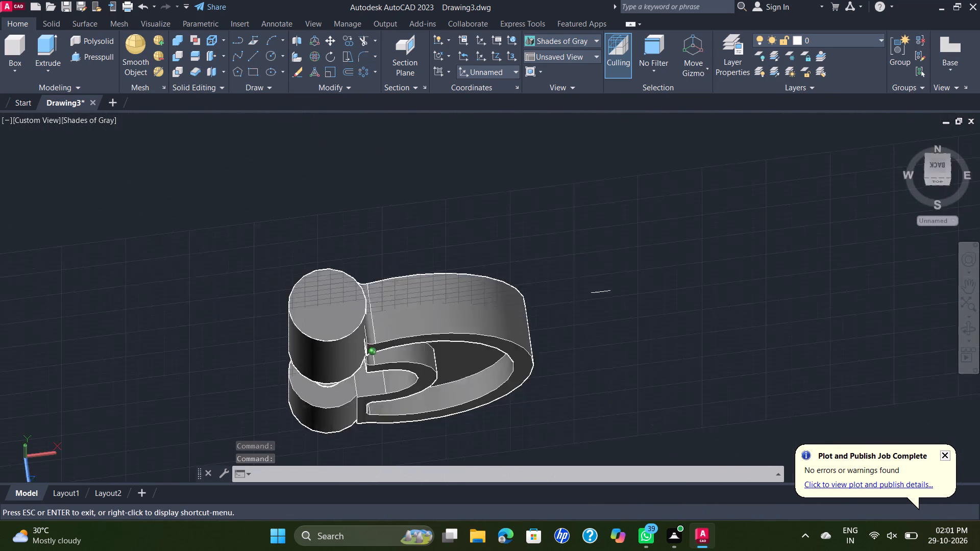
{"action": "middle_click_drag", "start_coordinate": [549, 335], "coordinate": [556, 335], "text": "shift"}
{"action": "scroll", "coordinate": [556, 335], "scroll_direction": "down", "scroll_amount": 1, "text": "shift"}
{"action": "middle_click_drag", "start_coordinate": [560, 334], "coordinate": [542, 318], "text": "shift"}
{"action": "scroll", "coordinate": [542, 318], "scroll_direction": "up", "scroll_amount": 1}
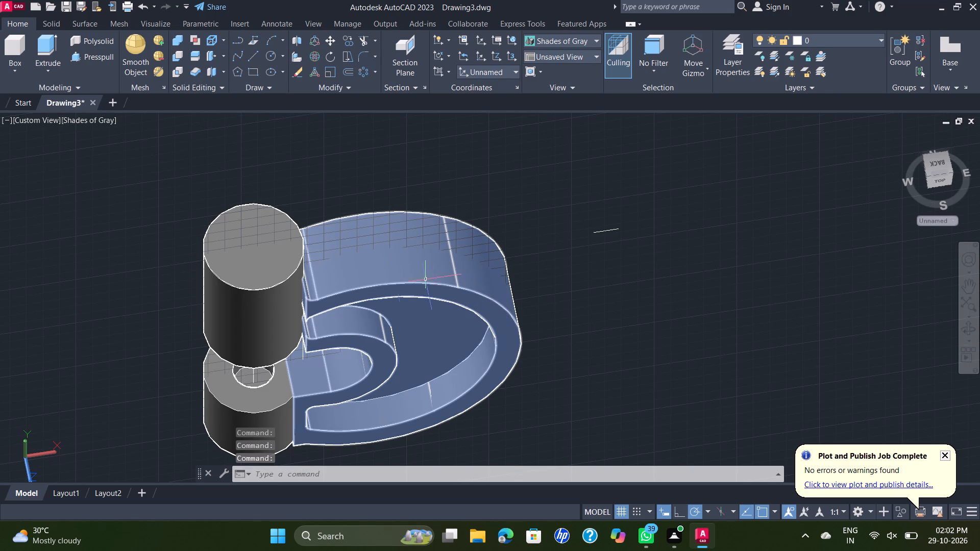
Presspull the arc body's recessed upper end face across the gap into the upper cylinder.
{"action": "left_click", "coordinate": [93, 58]}
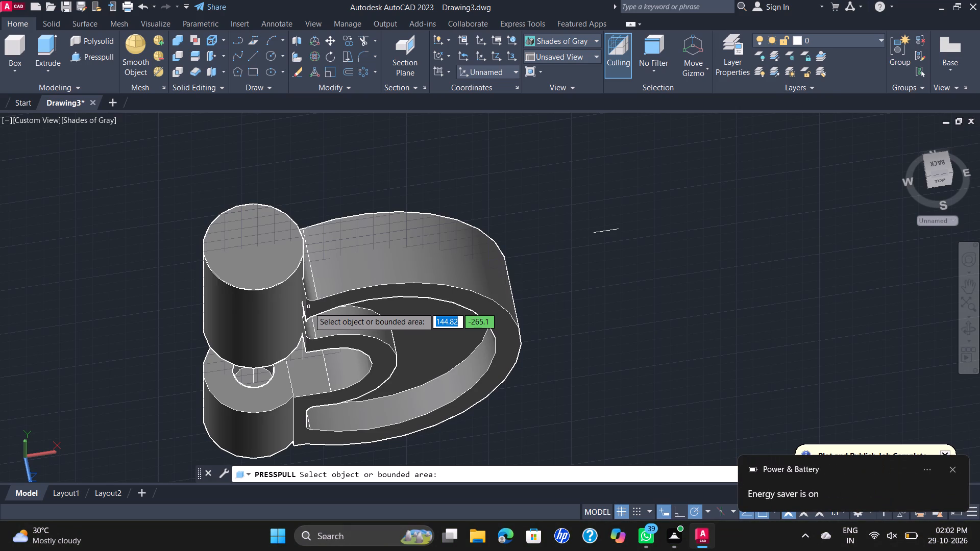
{"action": "scroll", "coordinate": [329, 293], "scroll_direction": "up", "scroll_amount": 2}
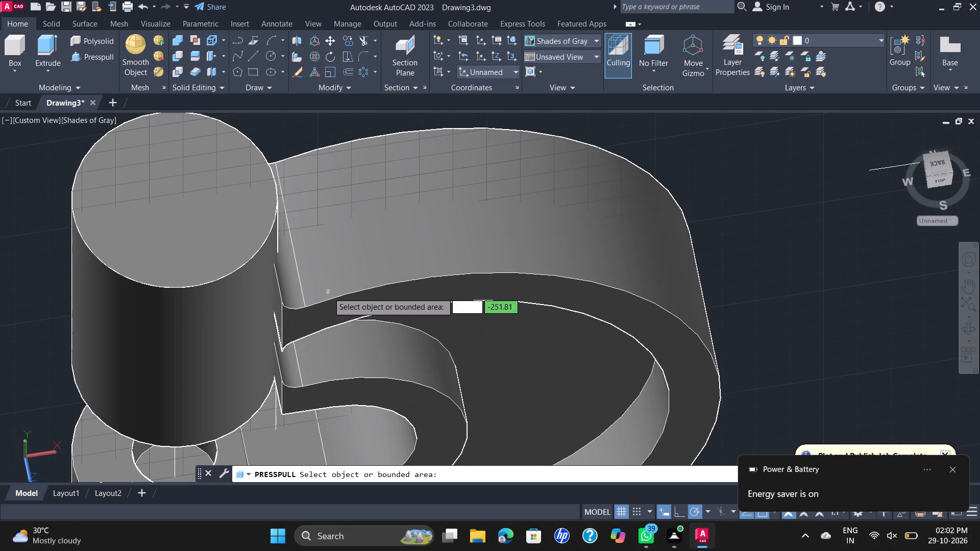
{"action": "scroll", "coordinate": [281, 316], "scroll_direction": "up", "scroll_amount": 2}
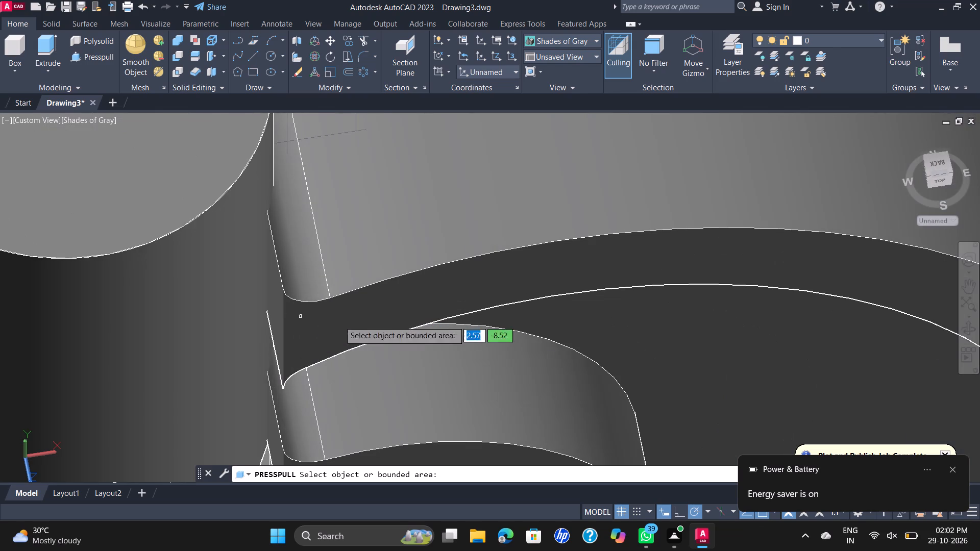
{"action": "scroll", "coordinate": [303, 318], "scroll_direction": "down", "scroll_amount": 2}
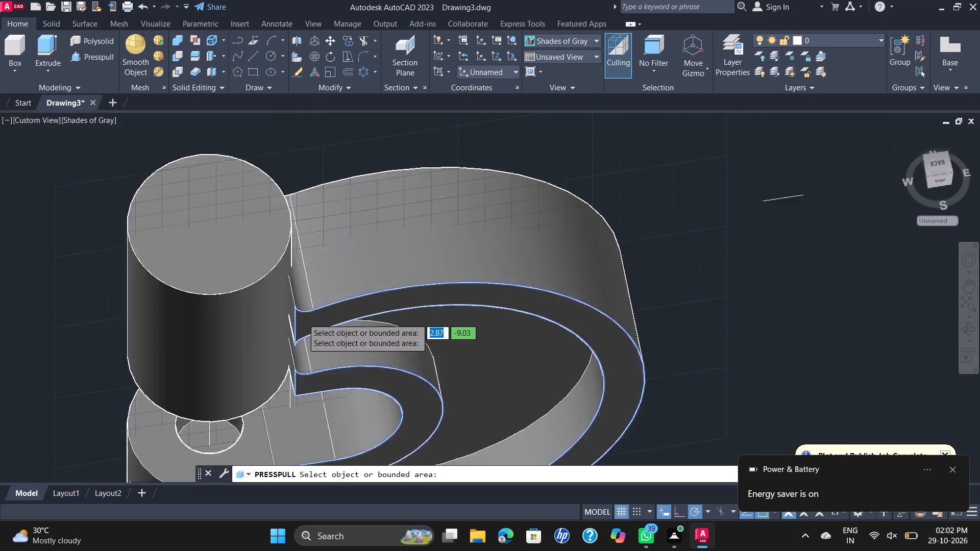
{"action": "scroll", "coordinate": [303, 318], "scroll_direction": "down", "scroll_amount": 1}
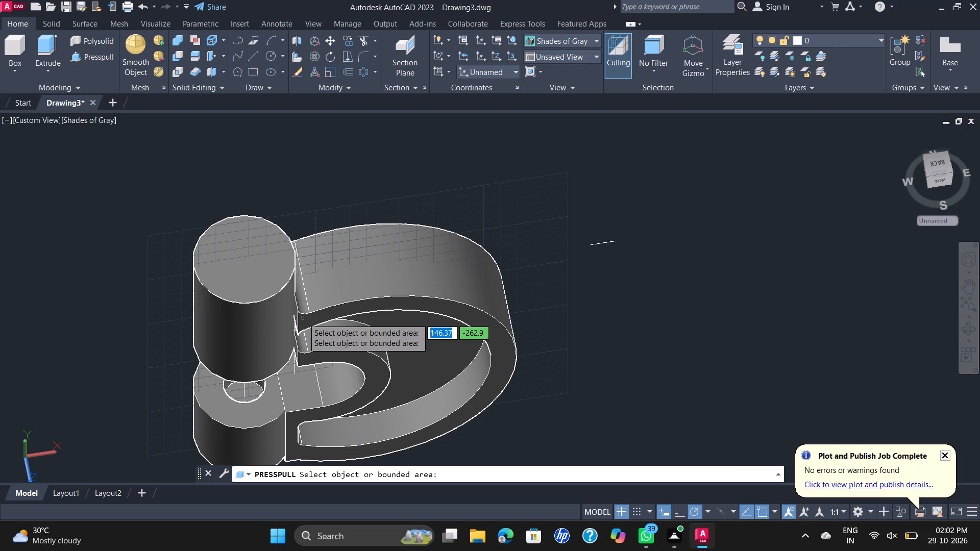
{"action": "scroll", "coordinate": [303, 318], "scroll_direction": "up", "scroll_amount": 4}
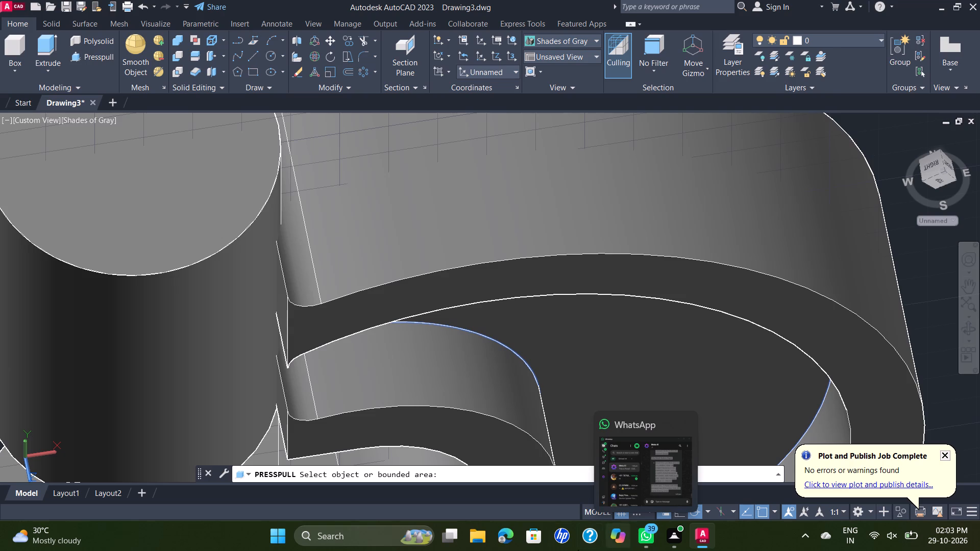
{"action": "scroll", "coordinate": [488, 544], "scroll_direction": "down", "scroll_amount": 2}
{"action": "scroll", "coordinate": [512, 453], "scroll_direction": "down", "scroll_amount": 2}
{"action": "middle_click_drag", "start_coordinate": [592, 355], "coordinate": [592, 355]}
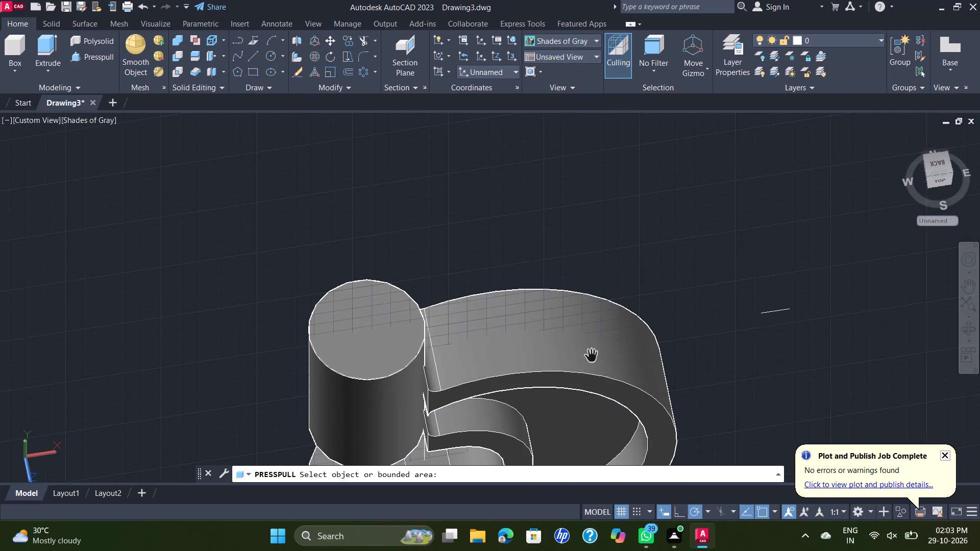
{"action": "middle_click_drag", "start_coordinate": [592, 355], "coordinate": [627, 233]}
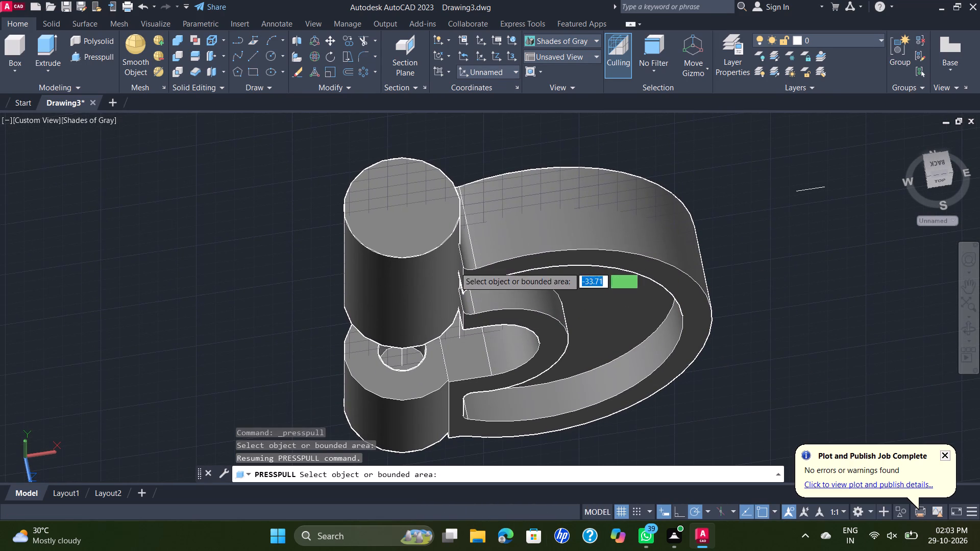
{"action": "scroll", "coordinate": [469, 276], "scroll_direction": "up", "scroll_amount": 3}
{"action": "left_click", "coordinate": [453, 273]}
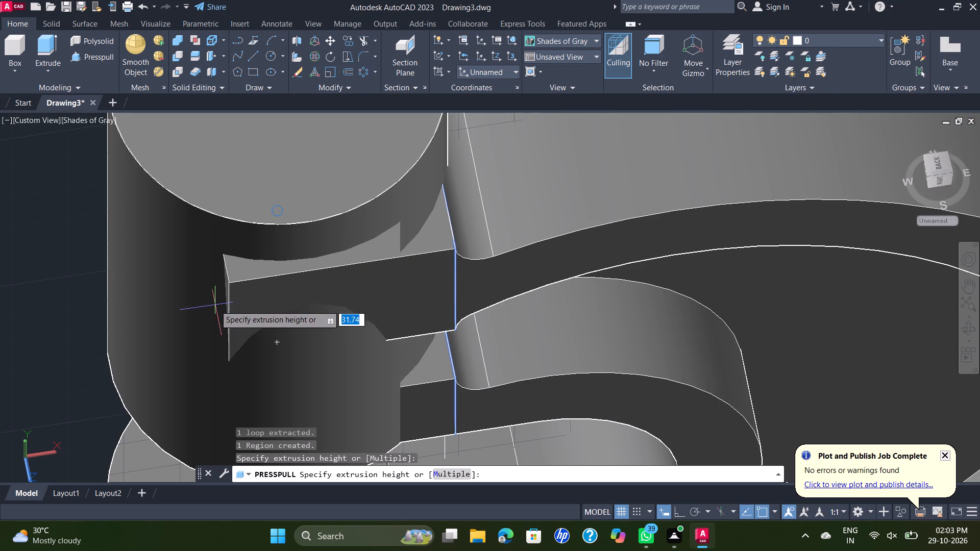
{"action": "left_click", "coordinate": [255, 287]}
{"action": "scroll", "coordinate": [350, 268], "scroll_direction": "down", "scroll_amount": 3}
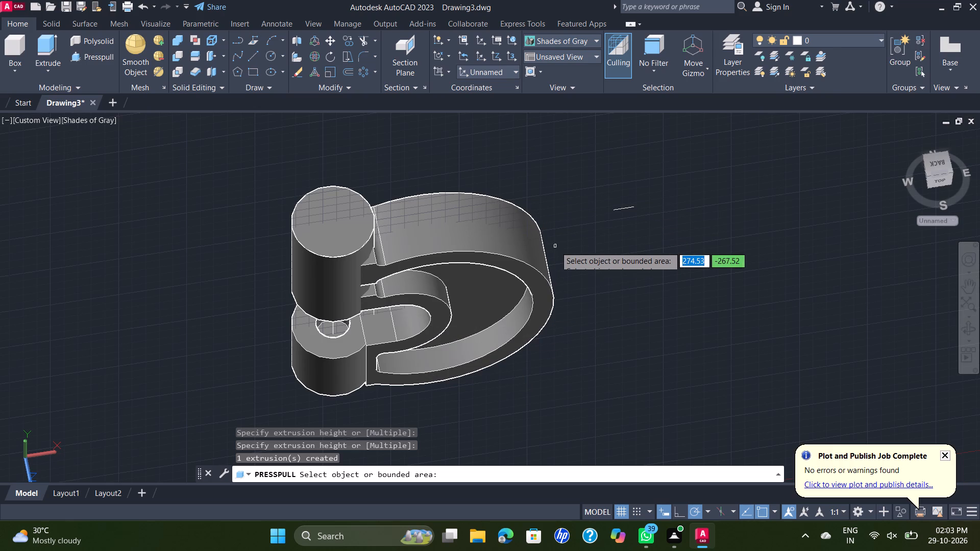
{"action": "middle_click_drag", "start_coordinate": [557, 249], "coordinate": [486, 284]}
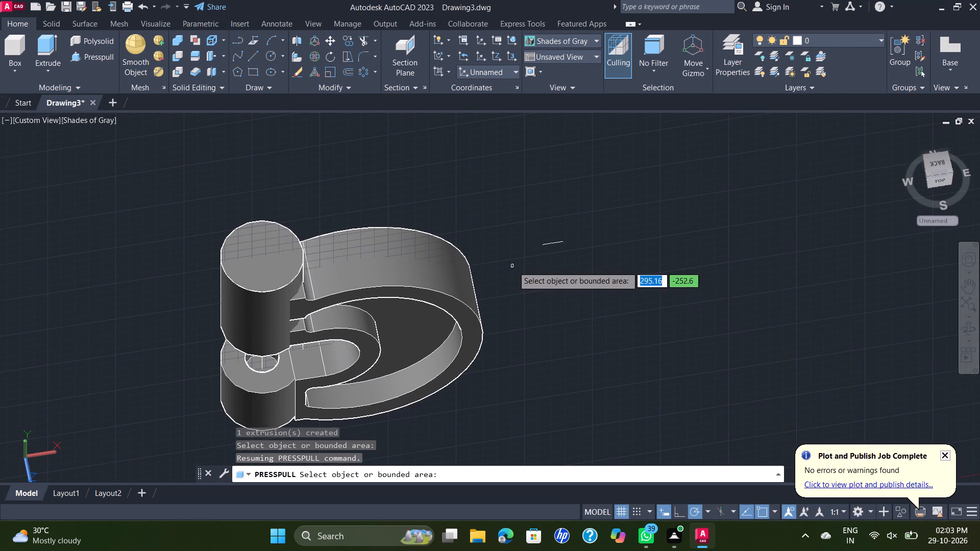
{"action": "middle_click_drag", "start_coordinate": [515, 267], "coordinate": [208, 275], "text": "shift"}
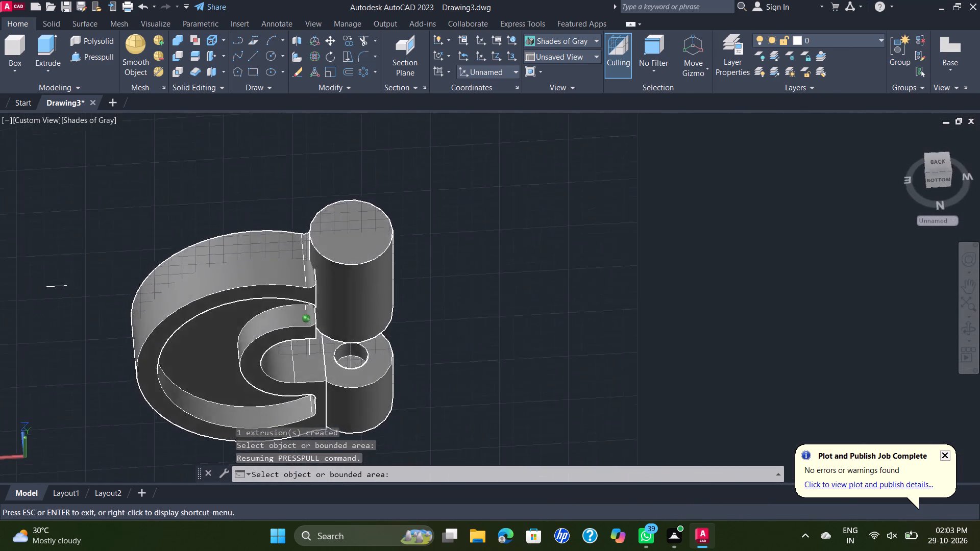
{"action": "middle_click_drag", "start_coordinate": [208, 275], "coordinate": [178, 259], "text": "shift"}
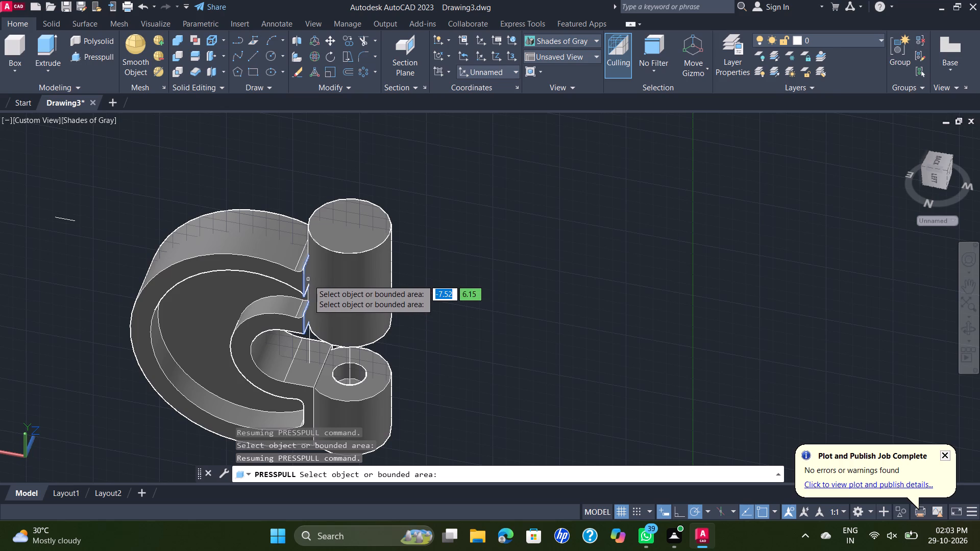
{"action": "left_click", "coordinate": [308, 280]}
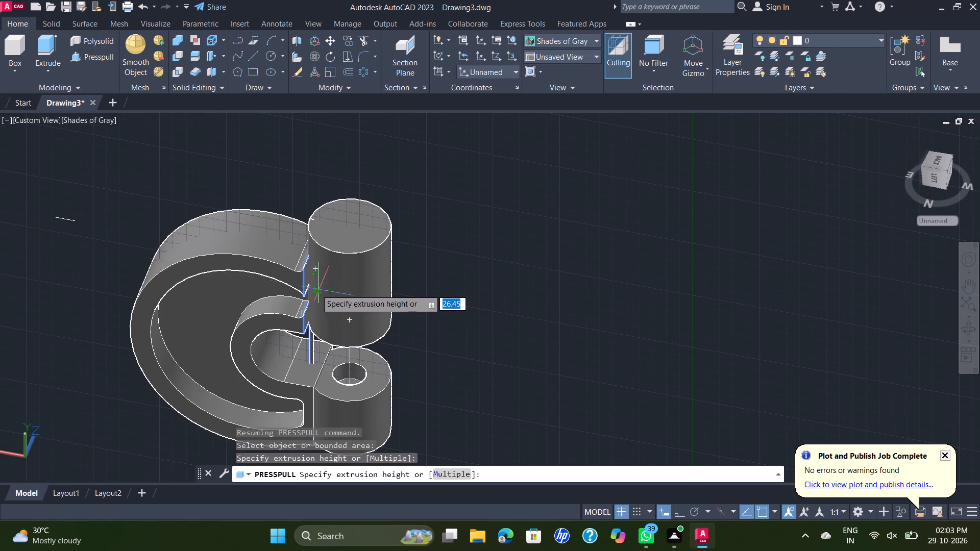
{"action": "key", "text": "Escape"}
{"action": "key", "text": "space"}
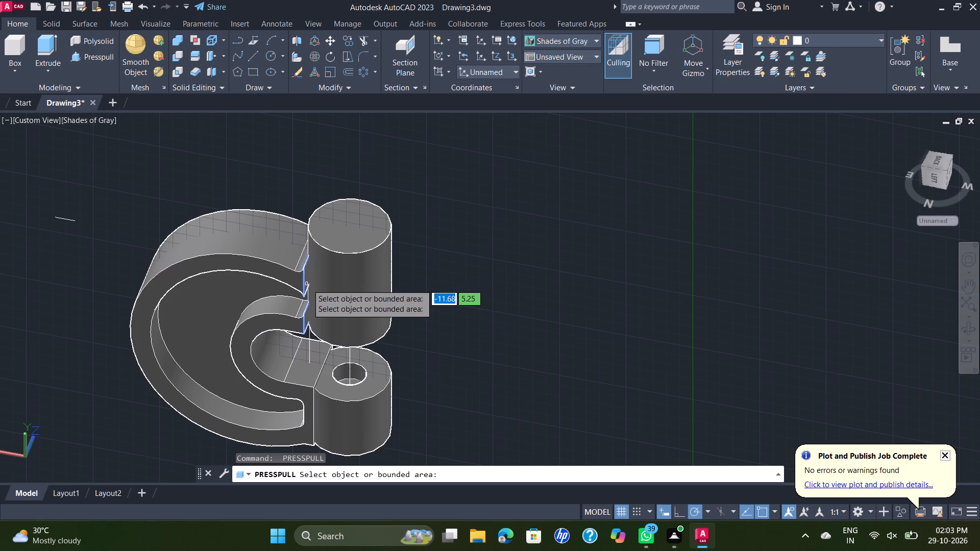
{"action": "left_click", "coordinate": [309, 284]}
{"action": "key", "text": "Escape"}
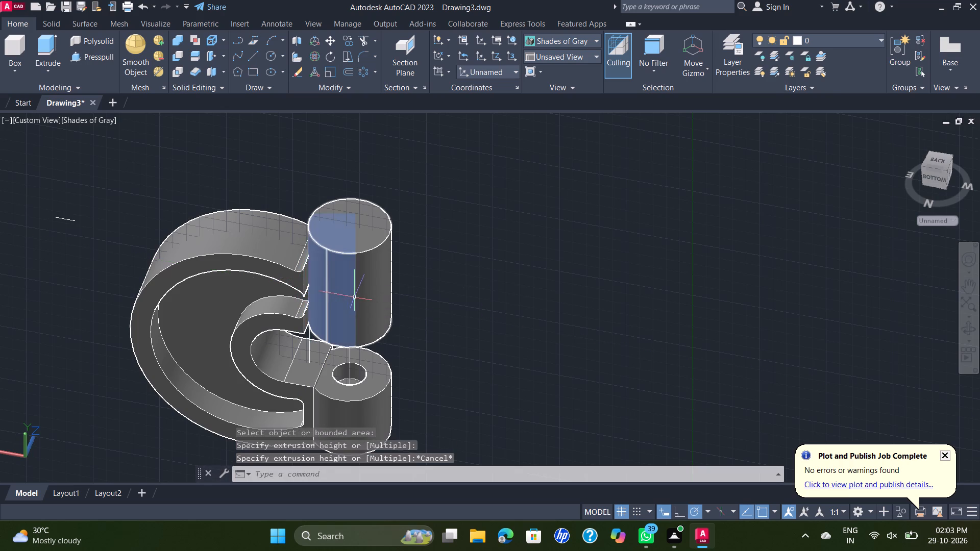
Delete the stray vertical line beside the upper cylinder at the arc body's upper end.
{"action": "left_click", "coordinate": [310, 346]}
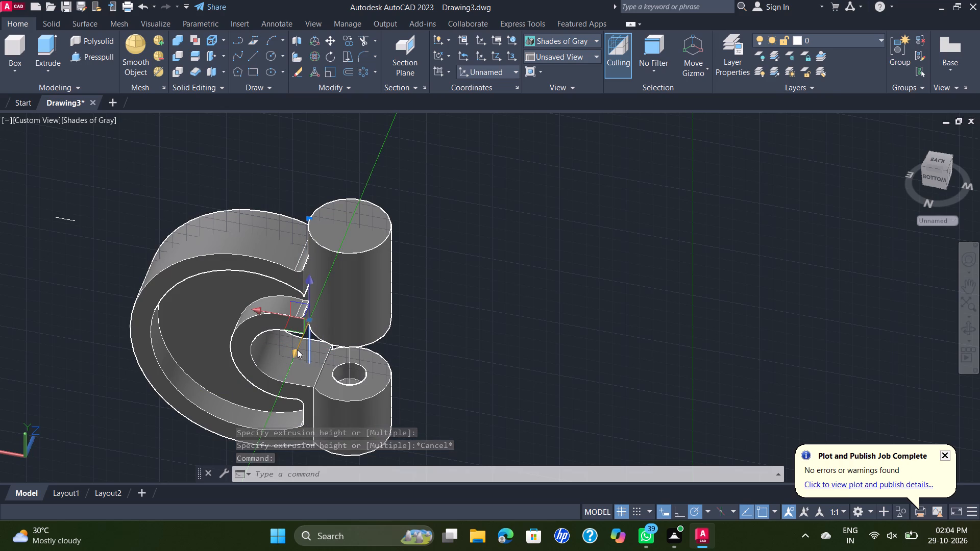
{"action": "key", "text": "Delete"}
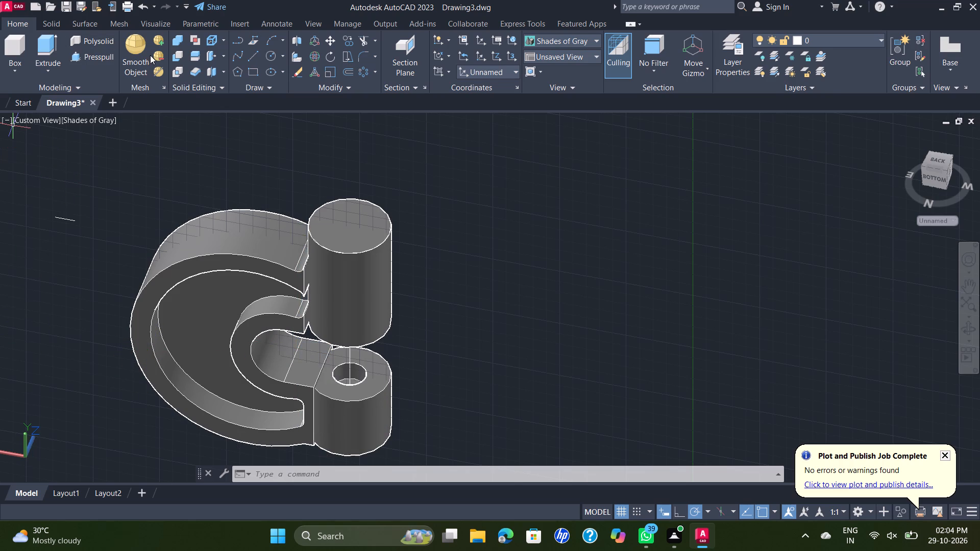
Presspull the arc body's upper end face on the opposite side of the part into the upper cylinder.
{"action": "left_click", "coordinate": [97, 55]}
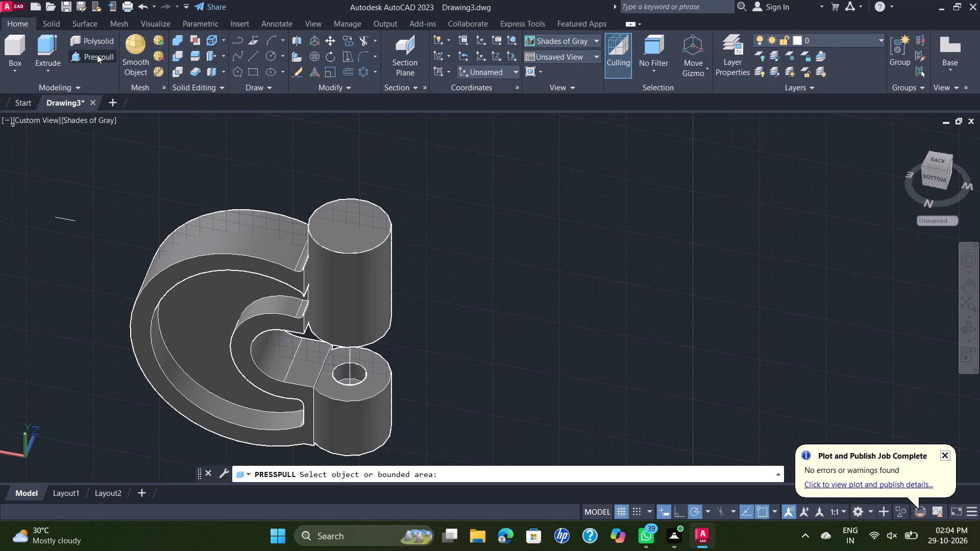
{"action": "scroll", "coordinate": [297, 281], "scroll_direction": "up", "scroll_amount": 1}
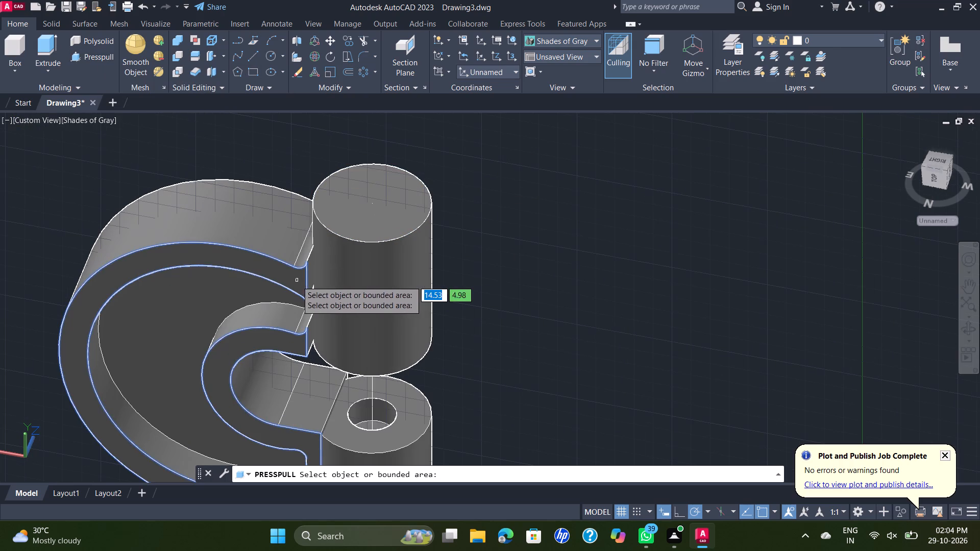
{"action": "left_click", "coordinate": [311, 276]}
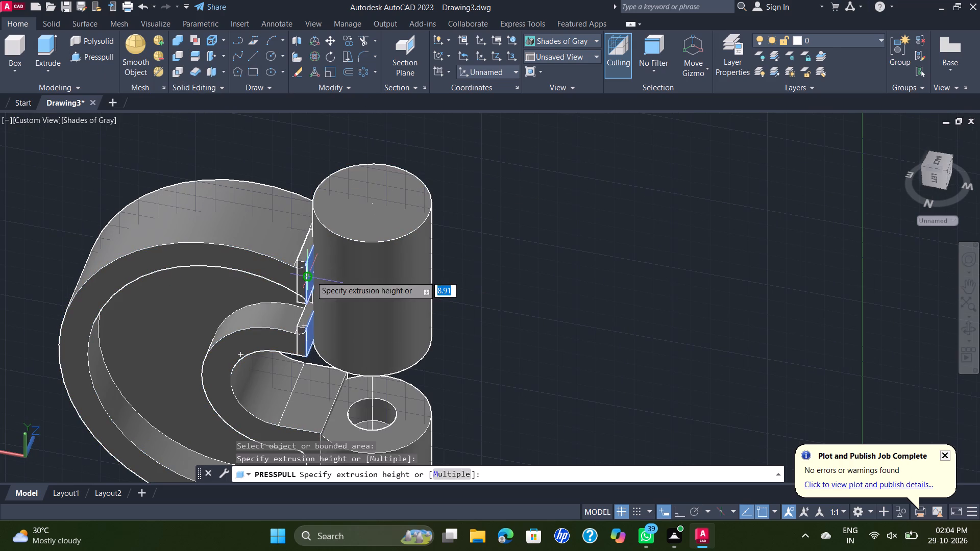
{"action": "left_click", "coordinate": [386, 282]}
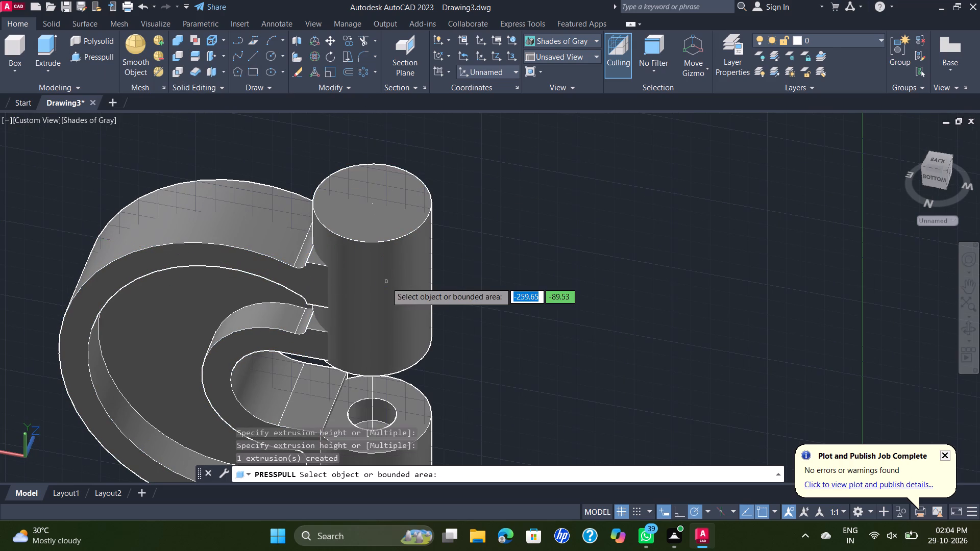
{"action": "key", "text": "Escape"}
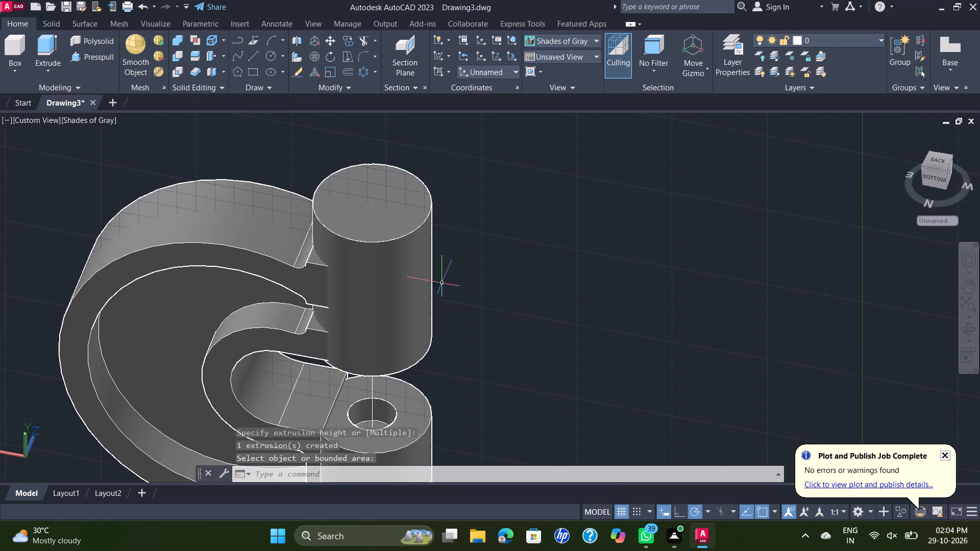
Examine the joint between the arc body and the upper cylinder from several sides and in the SE Isometric view.
{"action": "middle_click_drag", "start_coordinate": [462, 296], "coordinate": [642, 320], "text": "shift"}
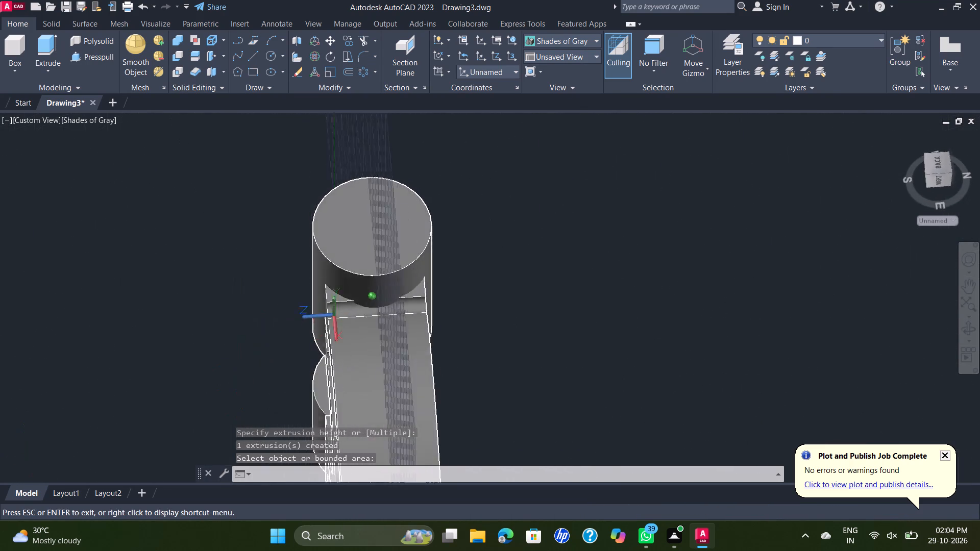
{"action": "middle_click_drag", "start_coordinate": [642, 320], "coordinate": [474, 227], "text": "shift"}
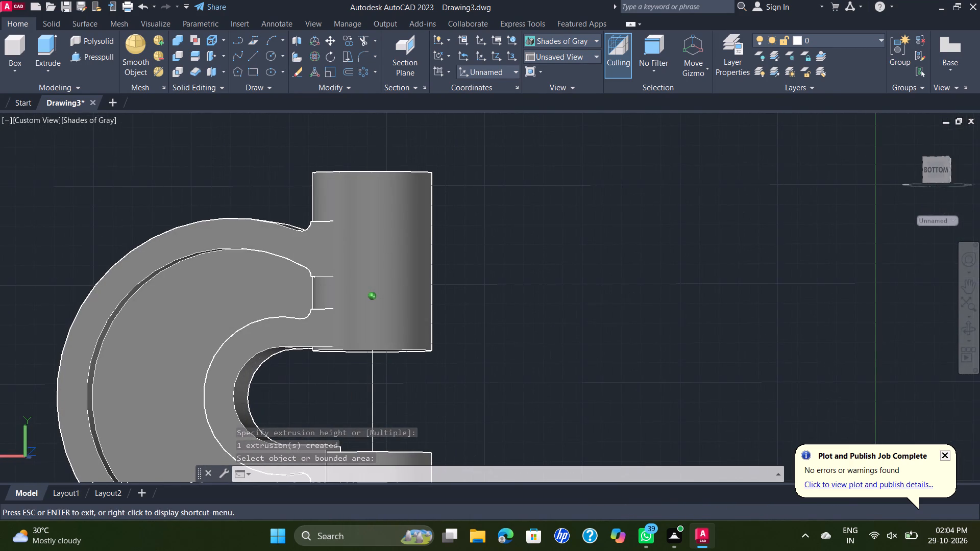
{"action": "middle_click_drag", "start_coordinate": [474, 227], "coordinate": [473, 227], "text": "shift"}
{"action": "middle_click_drag", "start_coordinate": [453, 228], "coordinate": [575, 241]}
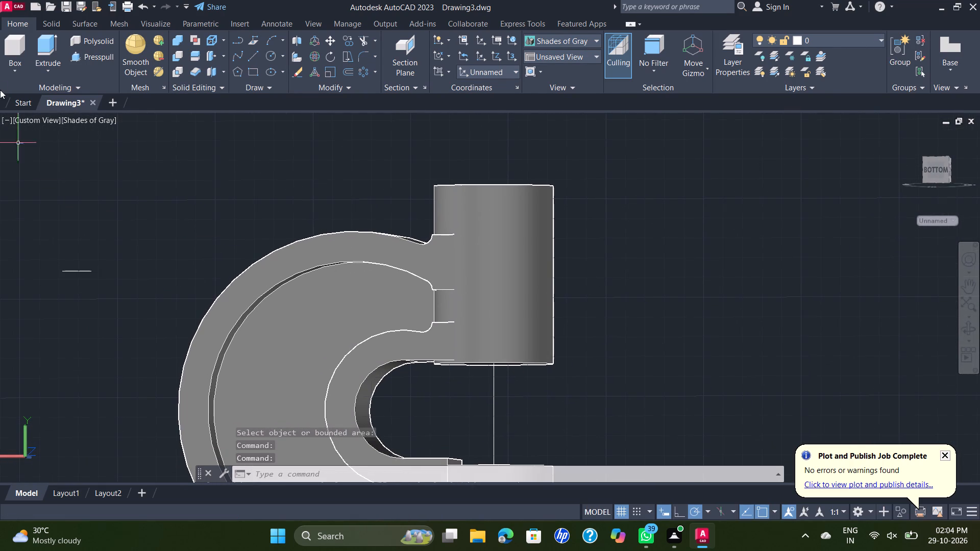
{"action": "left_click", "coordinate": [21, 124]}
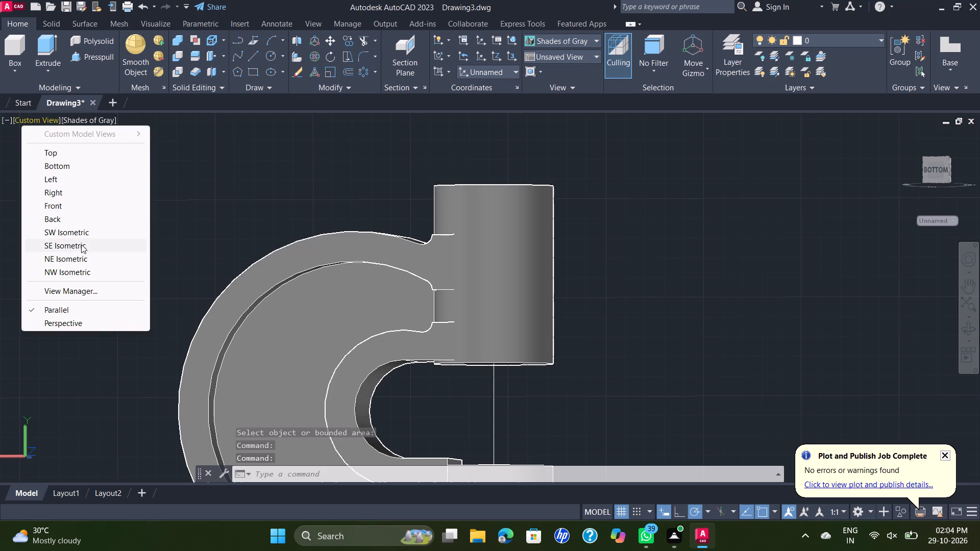
{"action": "left_click", "coordinate": [81, 244]}
{"action": "scroll", "coordinate": [361, 286], "scroll_direction": "up", "scroll_amount": 2}
{"action": "scroll", "coordinate": [469, 243], "scroll_direction": "up", "scroll_amount": 1}
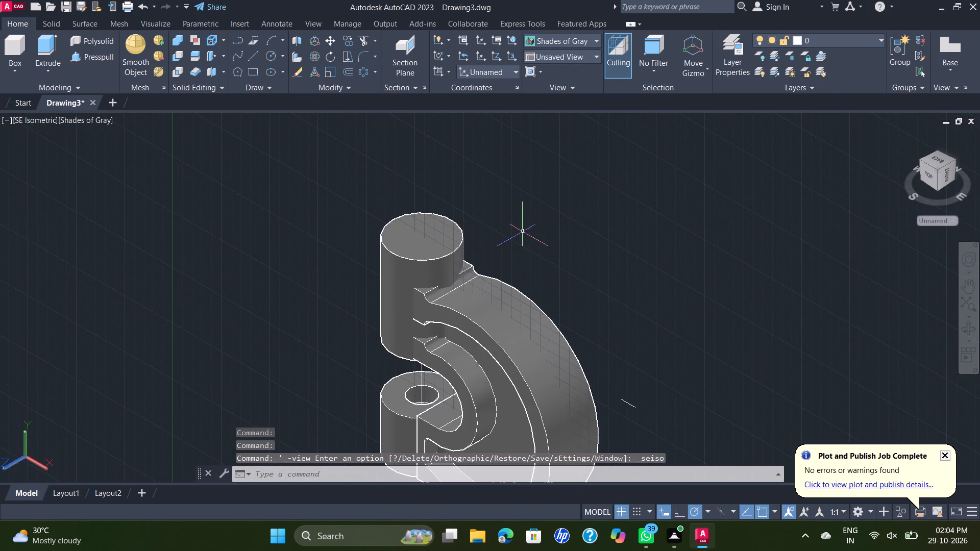
{"action": "middle_click_drag", "start_coordinate": [508, 288], "coordinate": [507, 249]}
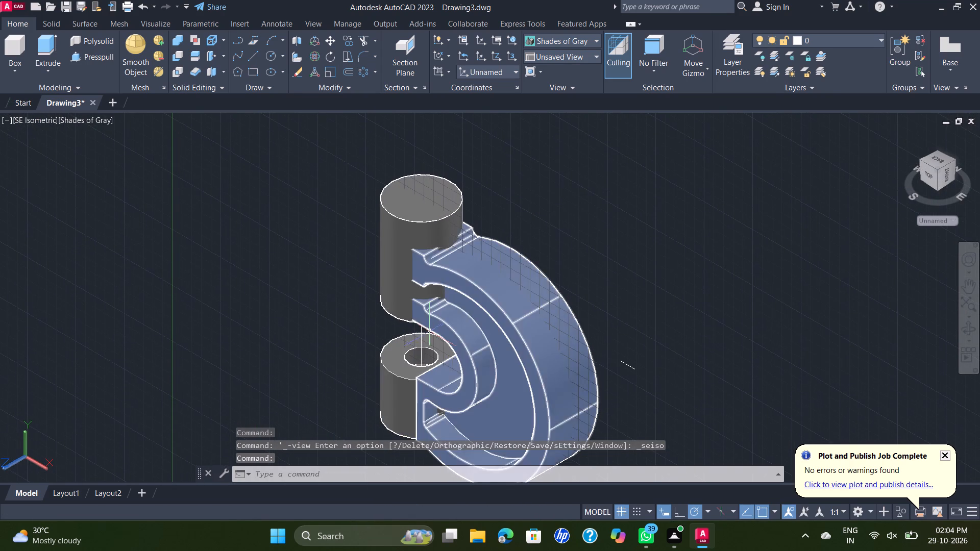
Delete the vertical axis line between the two cylinders and the short loose line beside the arc body's outer curve.
{"action": "left_click", "coordinate": [423, 334]}
{"action": "key", "text": "Delete"}
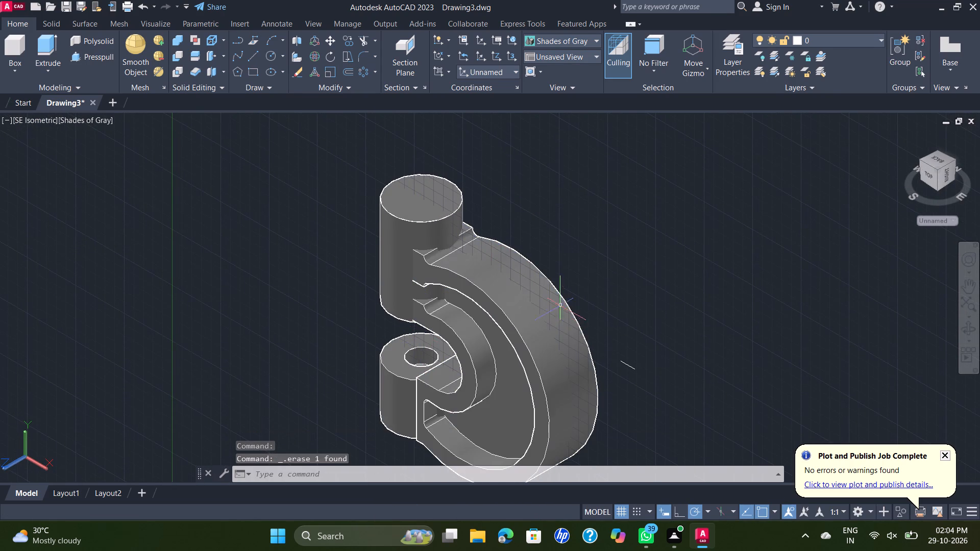
{"action": "left_click", "coordinate": [649, 363]}
{"action": "left_click", "coordinate": [615, 379]}
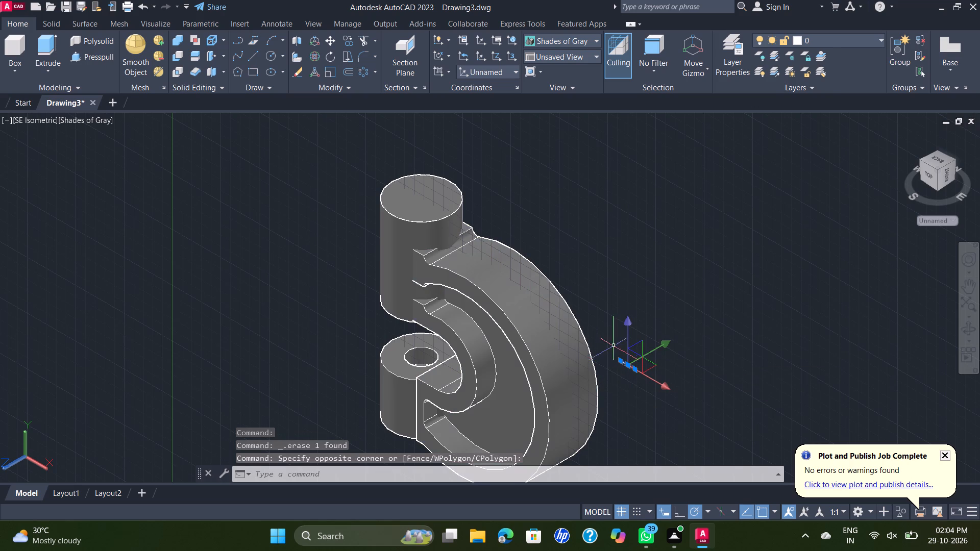
{"action": "key", "text": "Delete"}
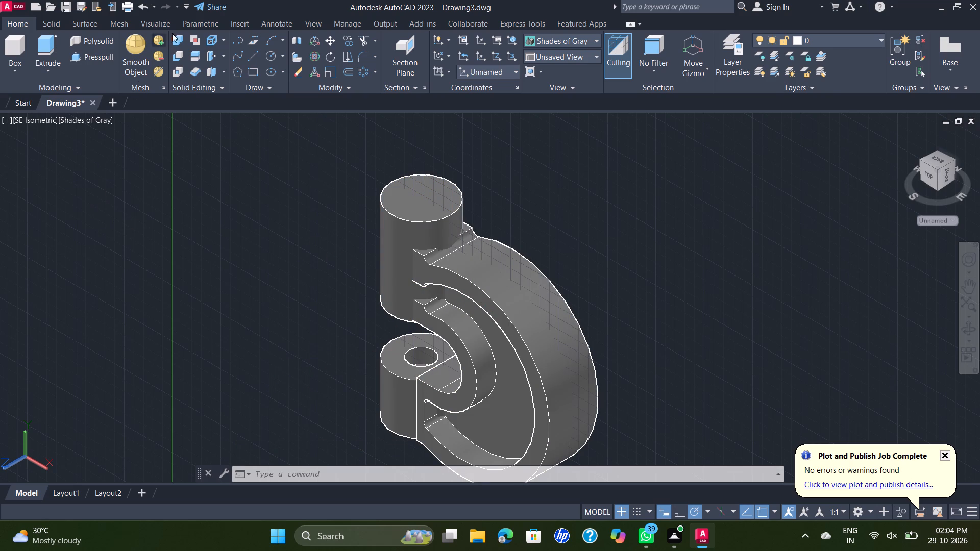
Start a circle at the center of the upper cylinder's top face.
{"action": "left_click", "coordinate": [272, 56]}
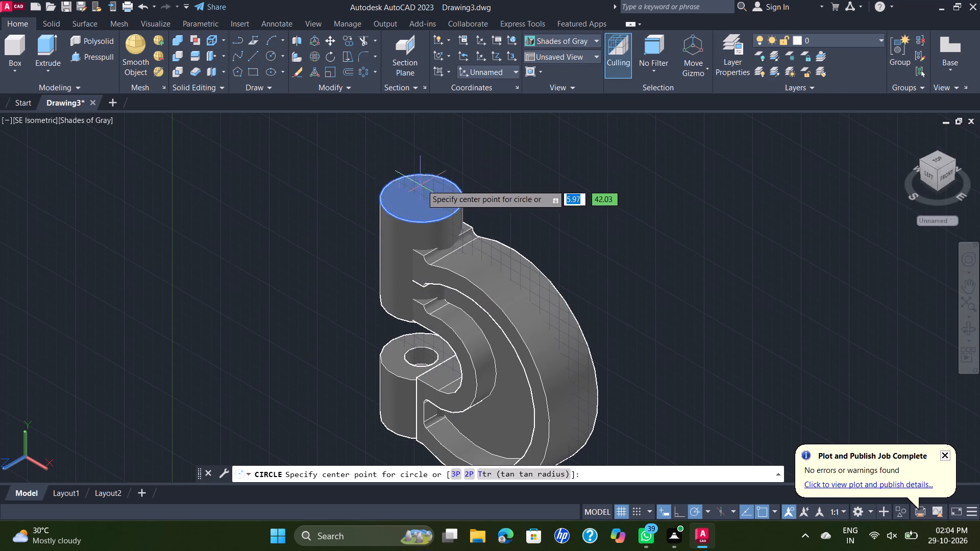
{"action": "left_click", "coordinate": [422, 200]}
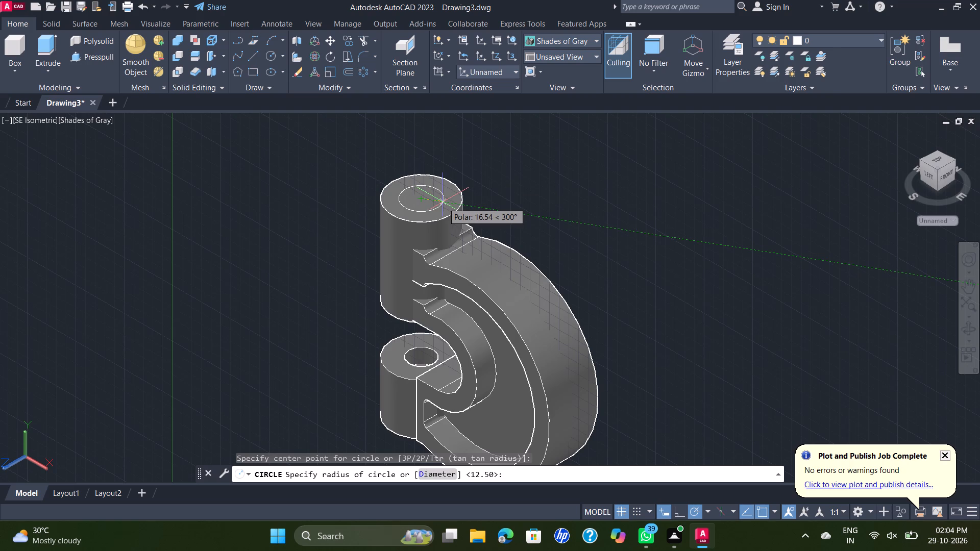
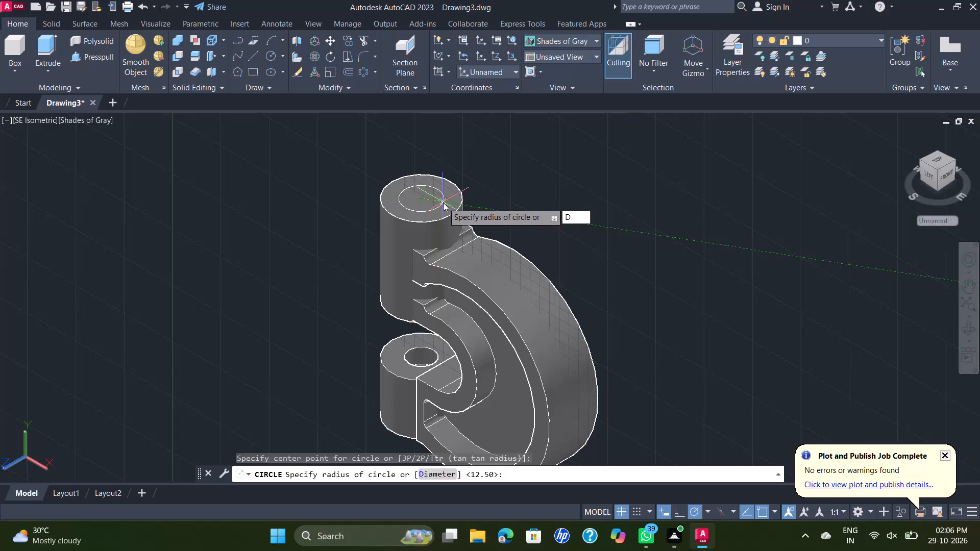
Give the circle on the upper cylinder's top face a diameter of 32.
{"action": "key", "text": "Return"}
{"action": "type", "text": "32"}
{"action": "key", "text": "Return"}
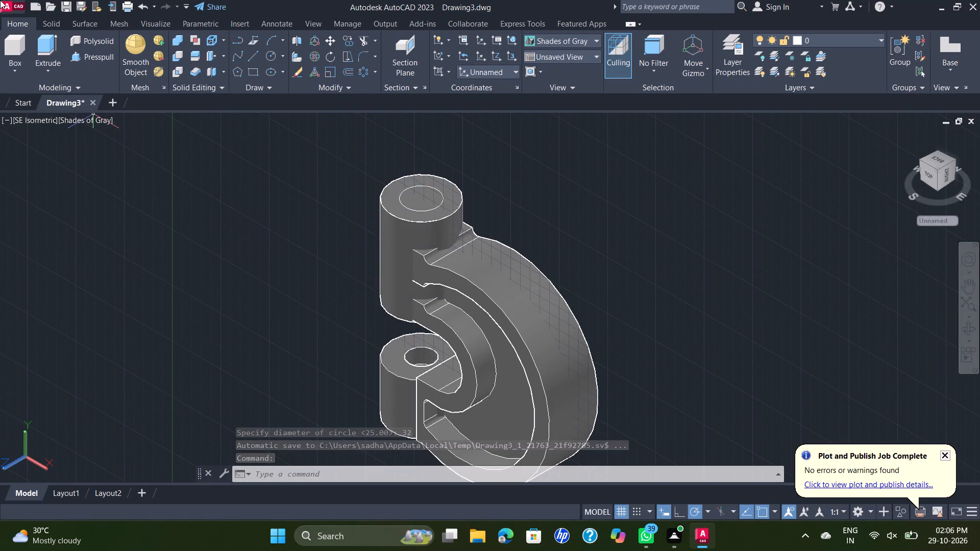
Presspull the area inside the 32-diameter circle down through the upper cylinder to cut a through hole.
{"action": "left_click", "coordinate": [90, 49]}
{"action": "left_click", "coordinate": [92, 53]}
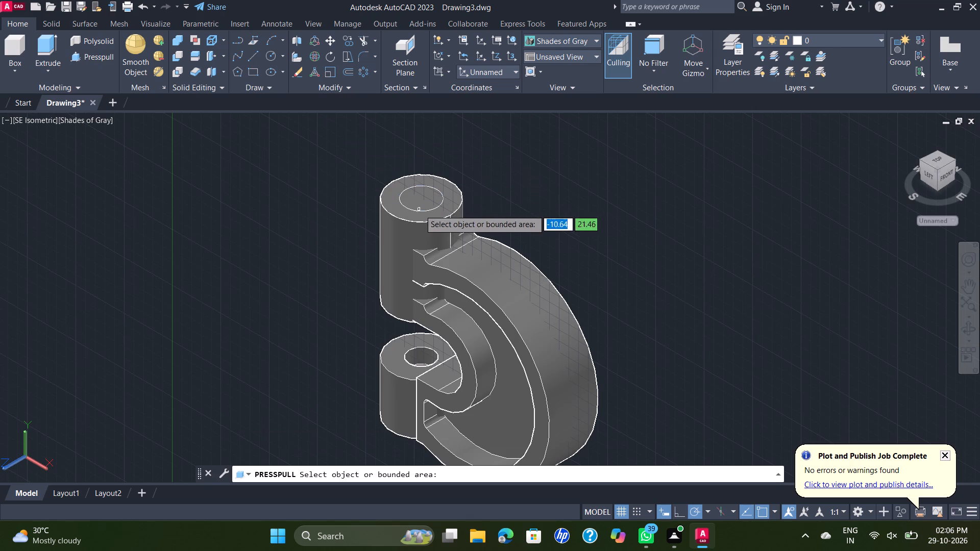
{"action": "left_click", "coordinate": [421, 206]}
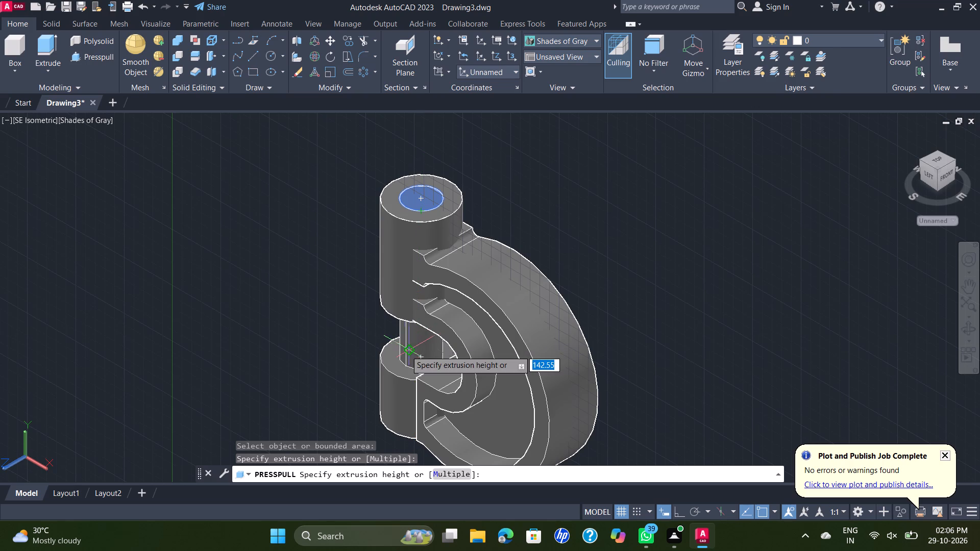
{"action": "left_click", "coordinate": [413, 334]}
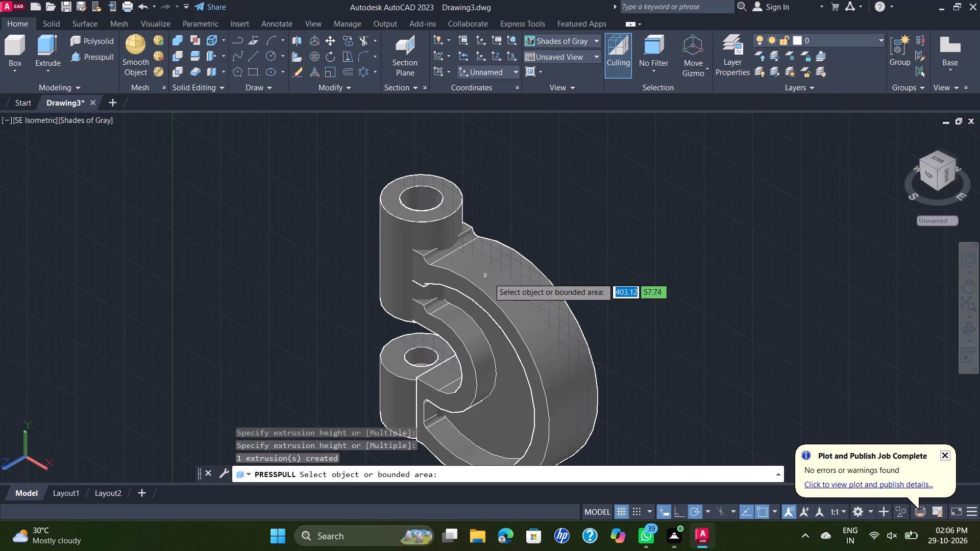
{"action": "key", "text": "Escape"}
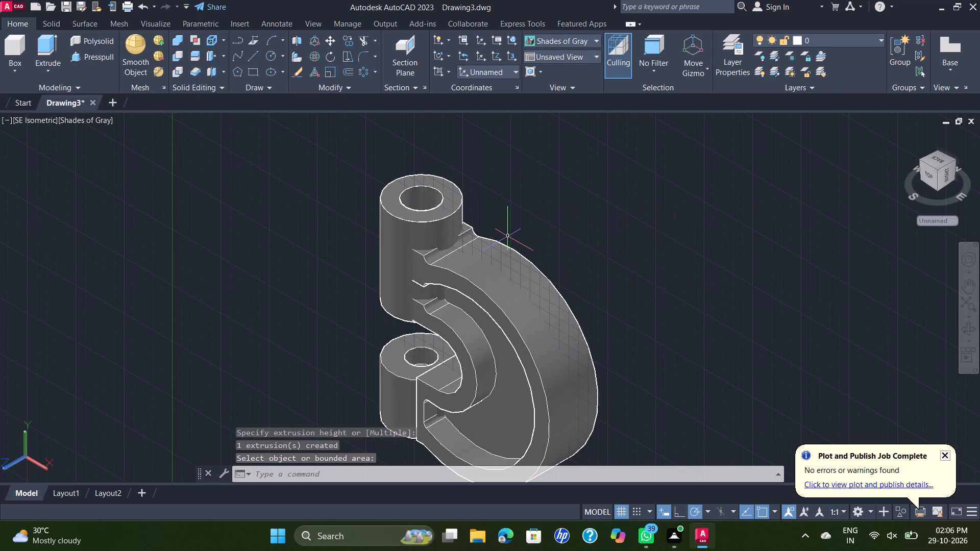
Examine the whole part and the joint between the arc body and the upper cylinder, close up and from afar.
{"action": "scroll", "coordinate": [492, 224], "scroll_direction": "down", "scroll_amount": 1}
{"action": "middle_click", "coordinate": [493, 224]}
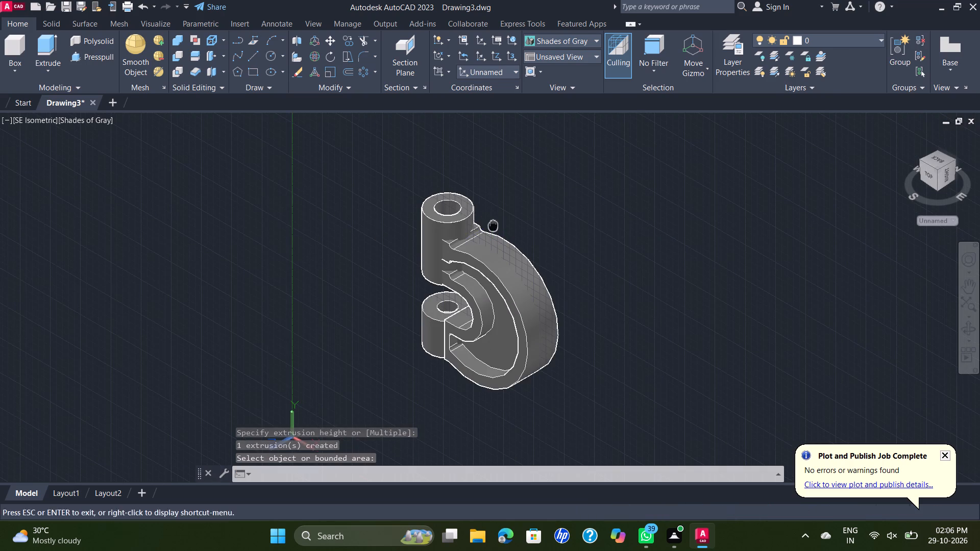
{"action": "scroll", "coordinate": [485, 223], "scroll_direction": "up", "scroll_amount": 2}
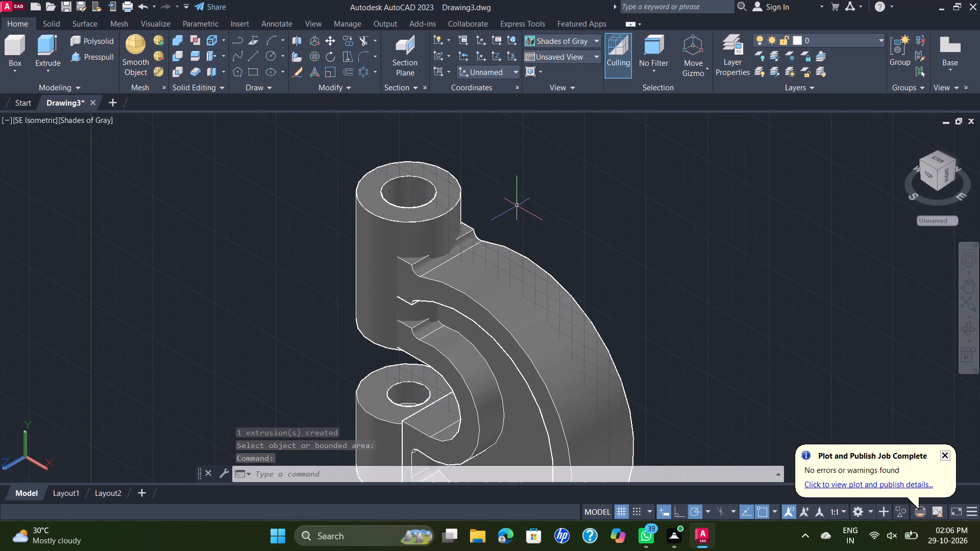
{"action": "scroll", "coordinate": [547, 211], "scroll_direction": "down", "scroll_amount": 1}
{"action": "scroll", "coordinate": [503, 232], "scroll_direction": "up", "scroll_amount": 1}
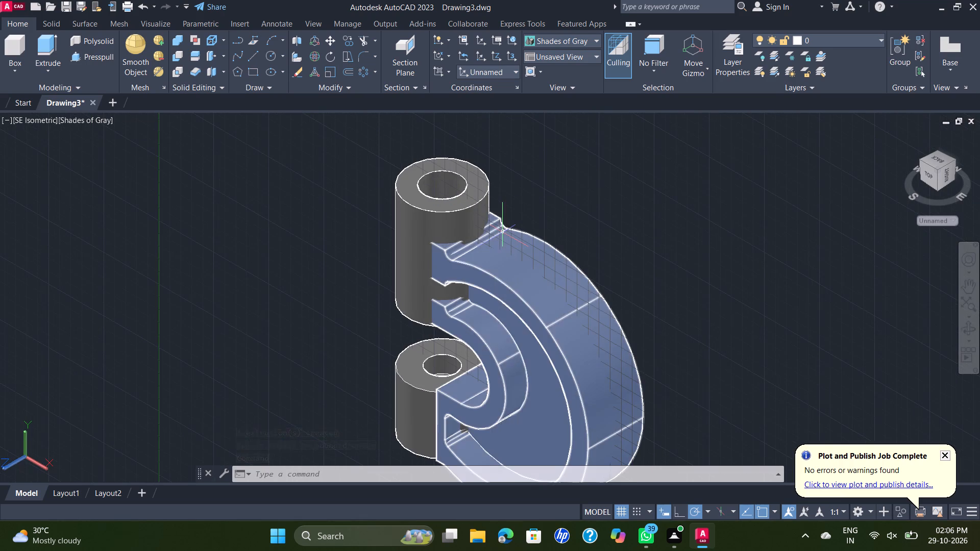
{"action": "middle_click_drag", "start_coordinate": [503, 232], "coordinate": [507, 207]}
{"action": "scroll", "coordinate": [522, 192], "scroll_direction": "up", "scroll_amount": 1}
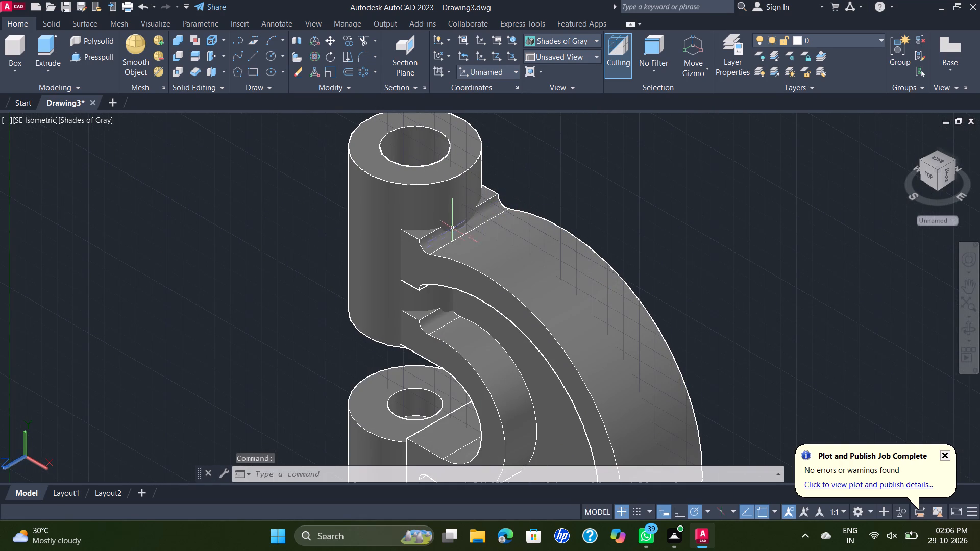
{"action": "middle_click_drag", "start_coordinate": [485, 282], "coordinate": [508, 234]}
{"action": "scroll", "coordinate": [497, 260], "scroll_direction": "down", "scroll_amount": 3}
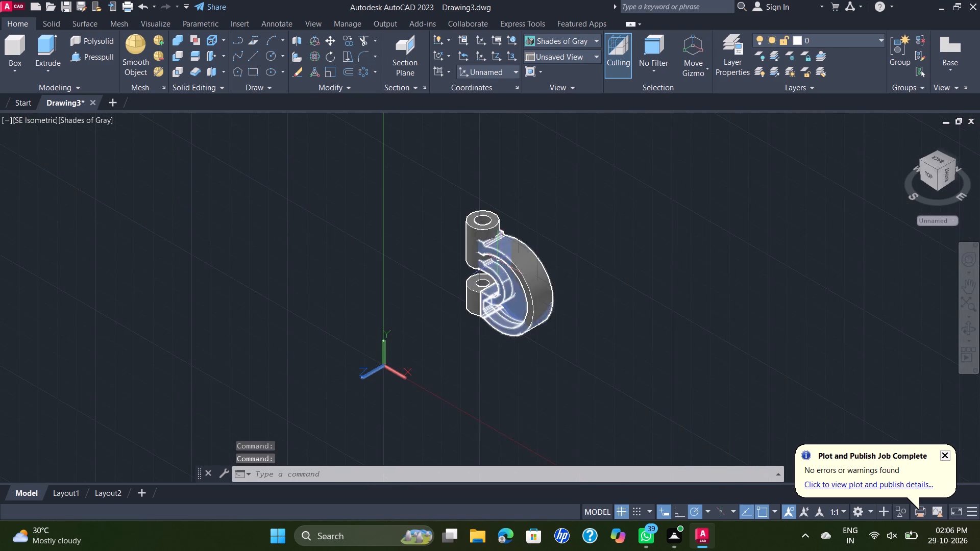
{"action": "scroll", "coordinate": [498, 262], "scroll_direction": "up", "scroll_amount": 2}
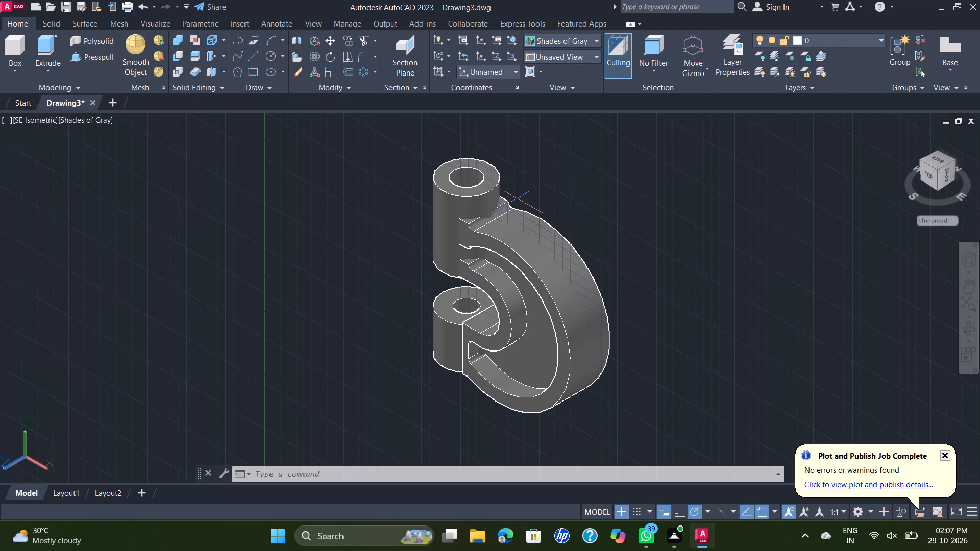
{"action": "scroll", "coordinate": [517, 198], "scroll_direction": "up", "scroll_amount": 1}
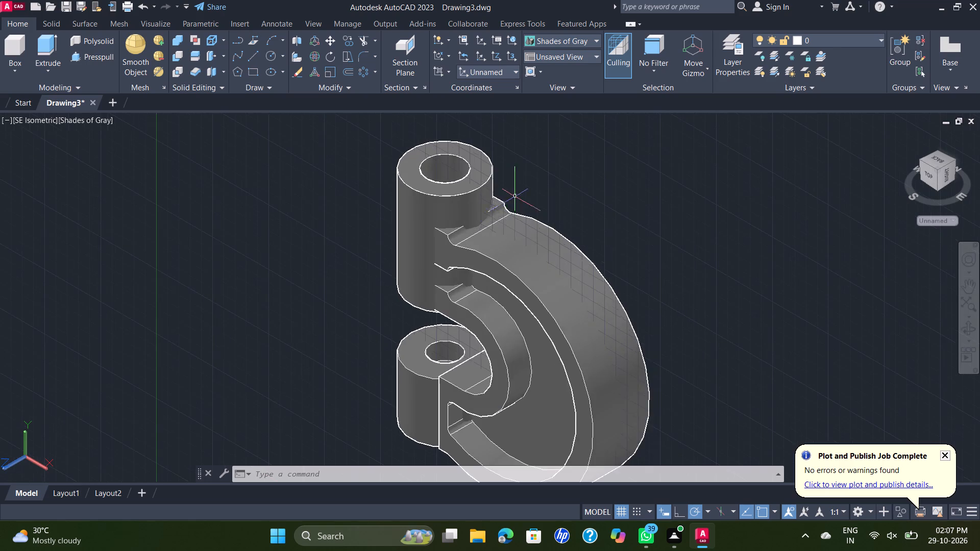
{"action": "scroll", "coordinate": [492, 199], "scroll_direction": "up", "scroll_amount": 1}
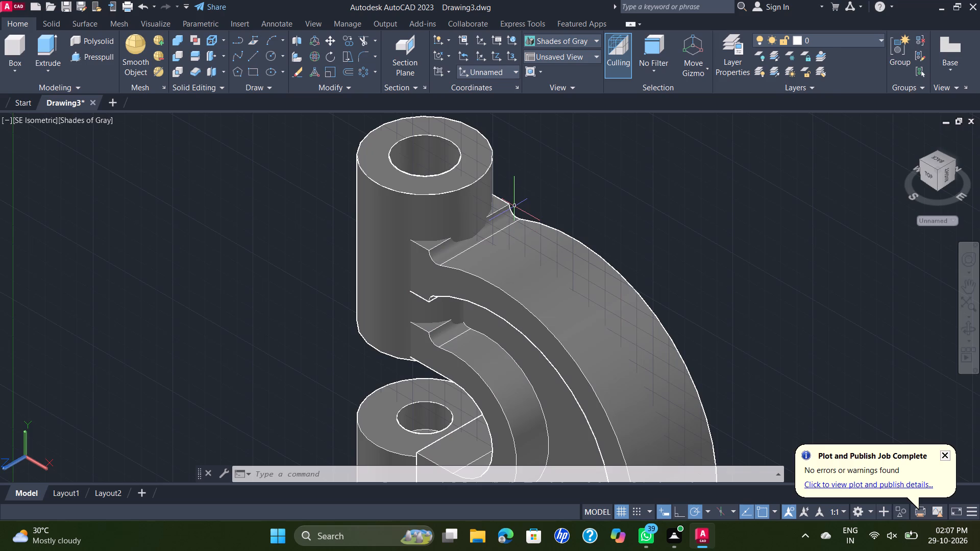
{"action": "scroll", "coordinate": [529, 199], "scroll_direction": "down", "scroll_amount": 1}
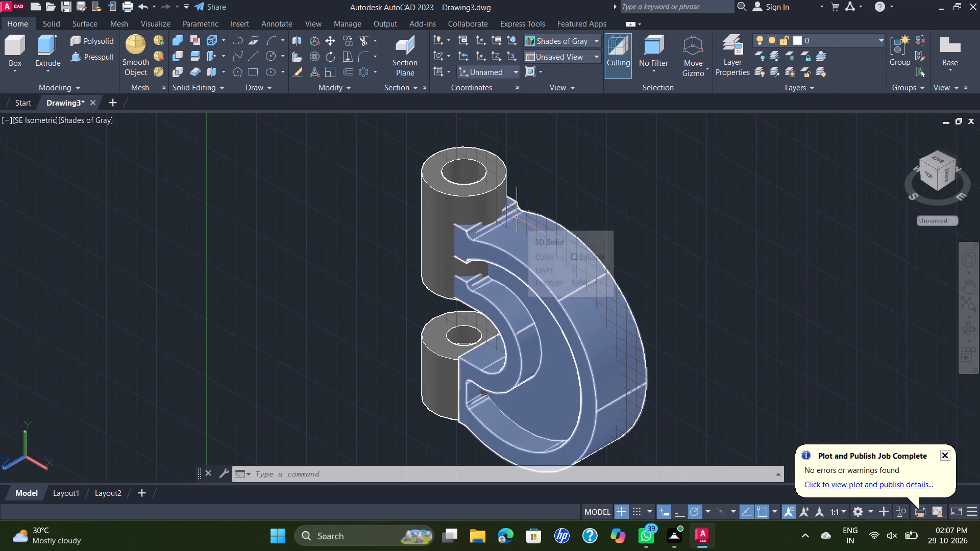
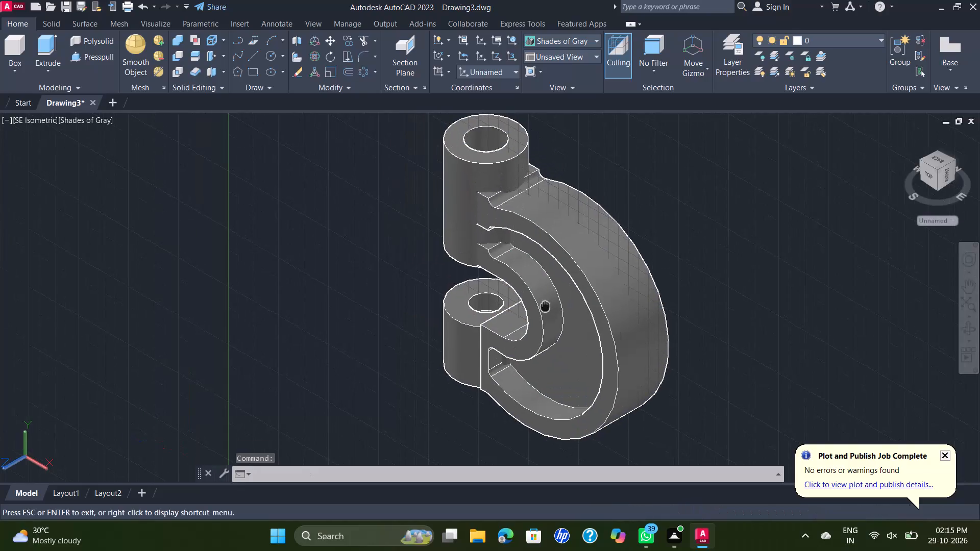
Union the arc body and both cylinders into a single solid.
{"action": "scroll", "coordinate": [497, 322], "scroll_direction": "up", "scroll_amount": 1}
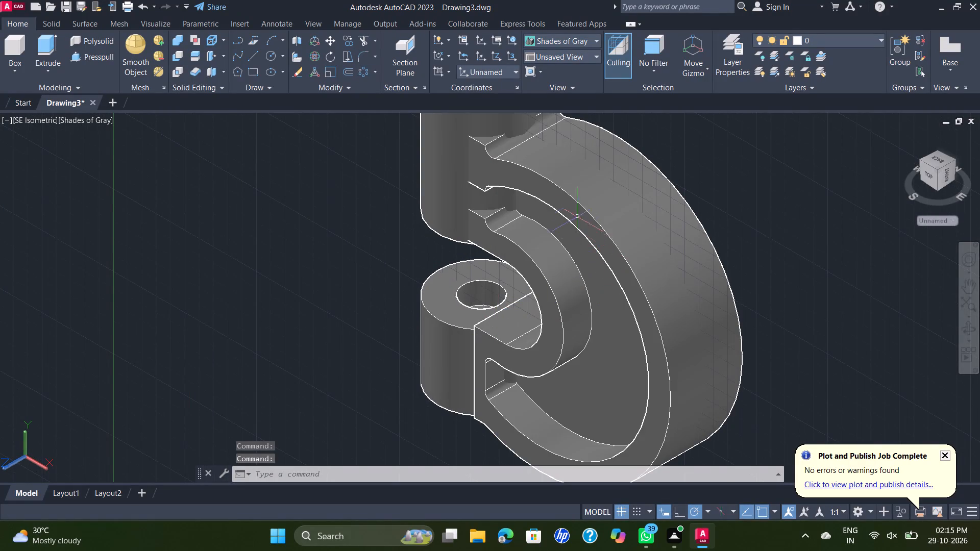
{"action": "scroll", "coordinate": [626, 166], "scroll_direction": "down", "scroll_amount": 1}
{"action": "scroll", "coordinate": [666, 153], "scroll_direction": "down", "scroll_amount": 1}
{"action": "middle_click_drag", "start_coordinate": [669, 163], "coordinate": [667, 193]}
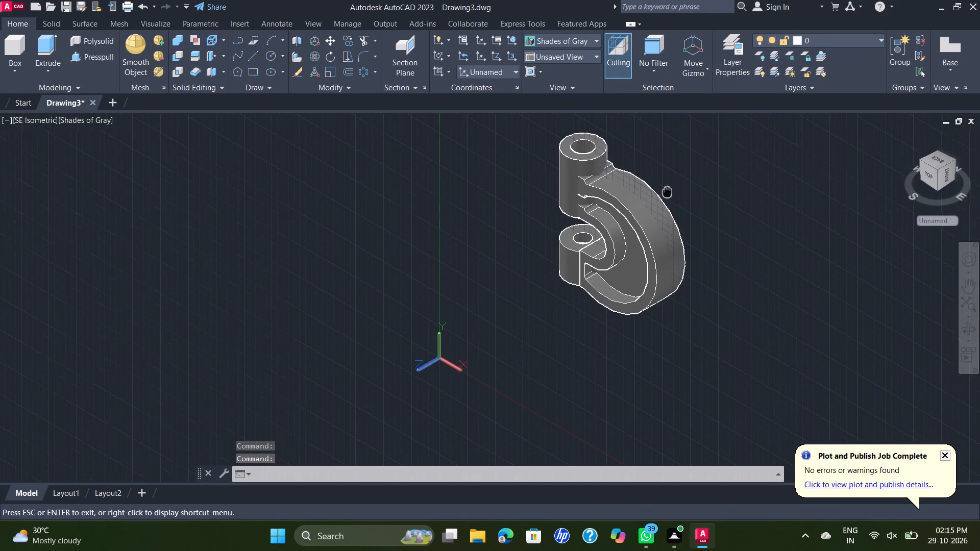
{"action": "middle_click_drag", "start_coordinate": [667, 193], "coordinate": [669, 207]}
{"action": "left_click", "coordinate": [680, 169]}
{"action": "left_click", "coordinate": [543, 283]}
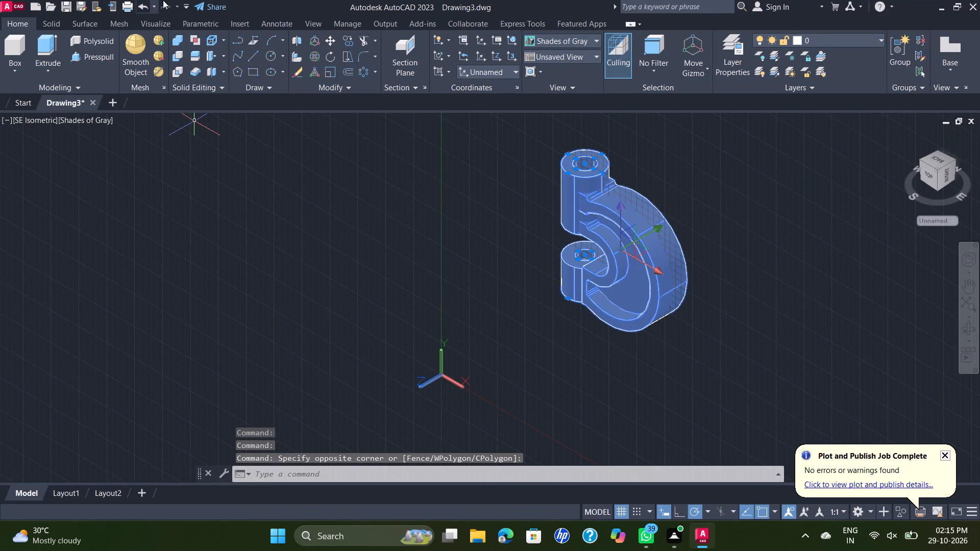
{"action": "left_click", "coordinate": [179, 41]}
{"action": "left_click", "coordinate": [782, 146]}
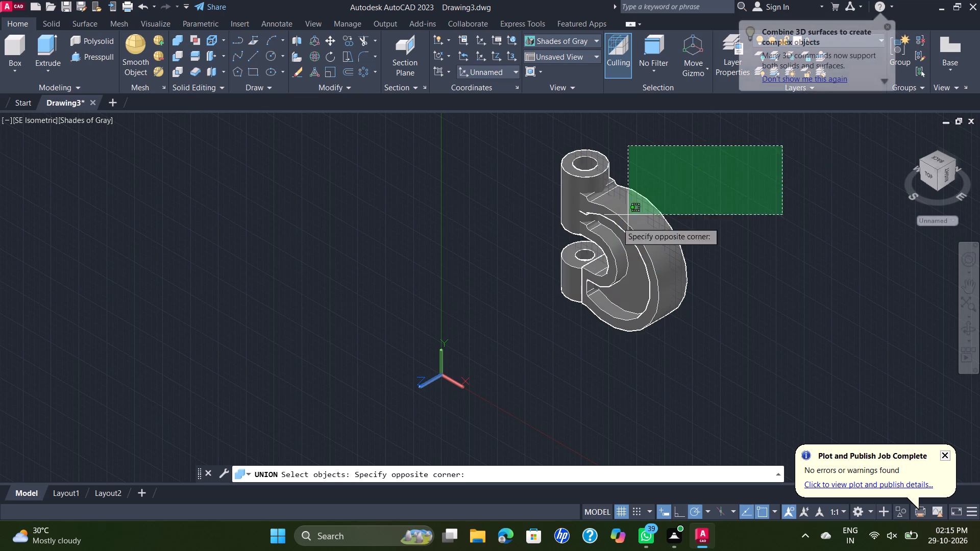
{"action": "left_click", "coordinate": [507, 295]}
{"action": "right_click", "coordinate": [501, 287]}
{"action": "left_click", "coordinate": [599, 226]}
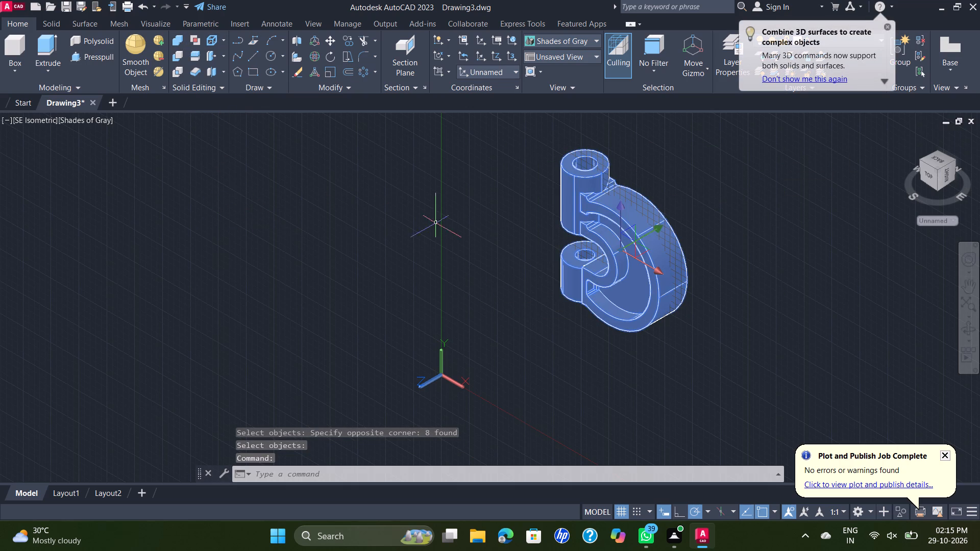
{"action": "middle_click_drag", "start_coordinate": [521, 241], "coordinate": [482, 296]}
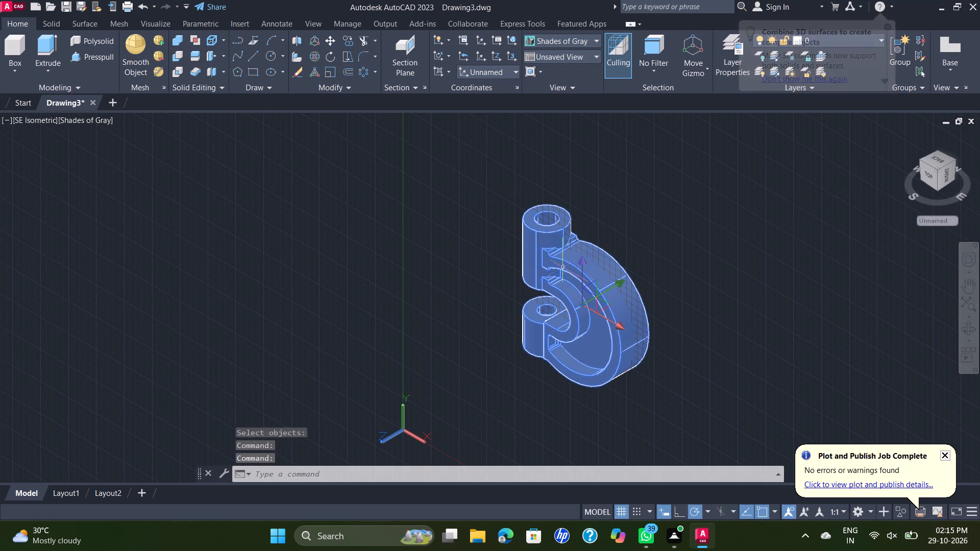
{"action": "key", "text": "Escape"}
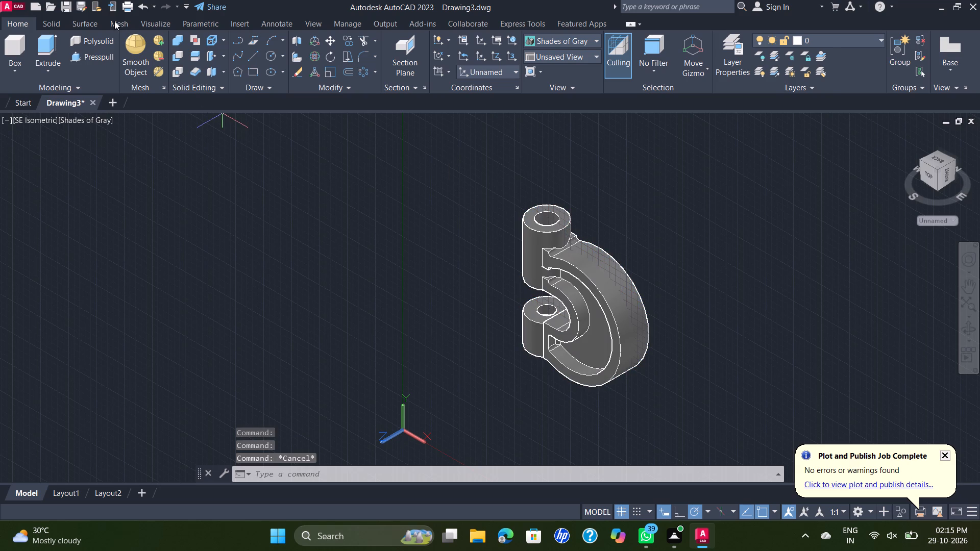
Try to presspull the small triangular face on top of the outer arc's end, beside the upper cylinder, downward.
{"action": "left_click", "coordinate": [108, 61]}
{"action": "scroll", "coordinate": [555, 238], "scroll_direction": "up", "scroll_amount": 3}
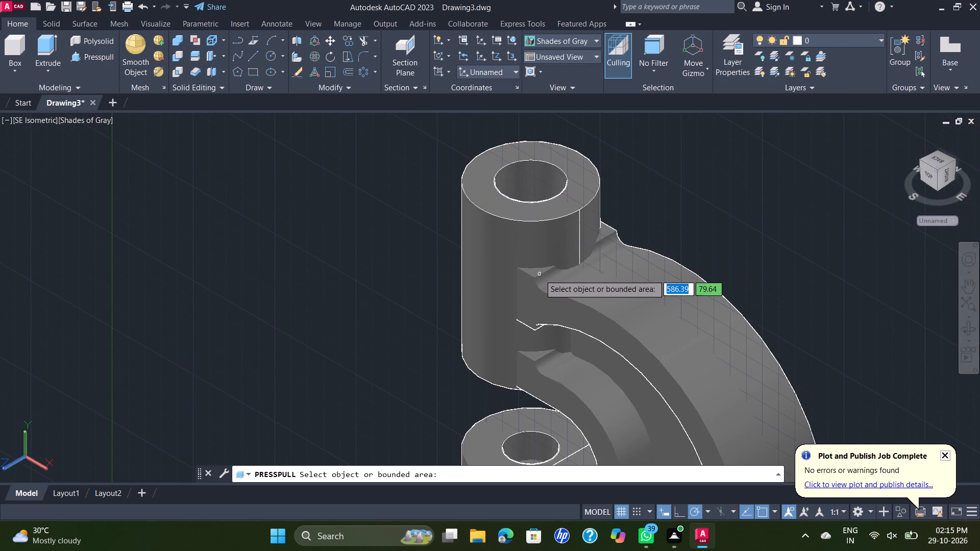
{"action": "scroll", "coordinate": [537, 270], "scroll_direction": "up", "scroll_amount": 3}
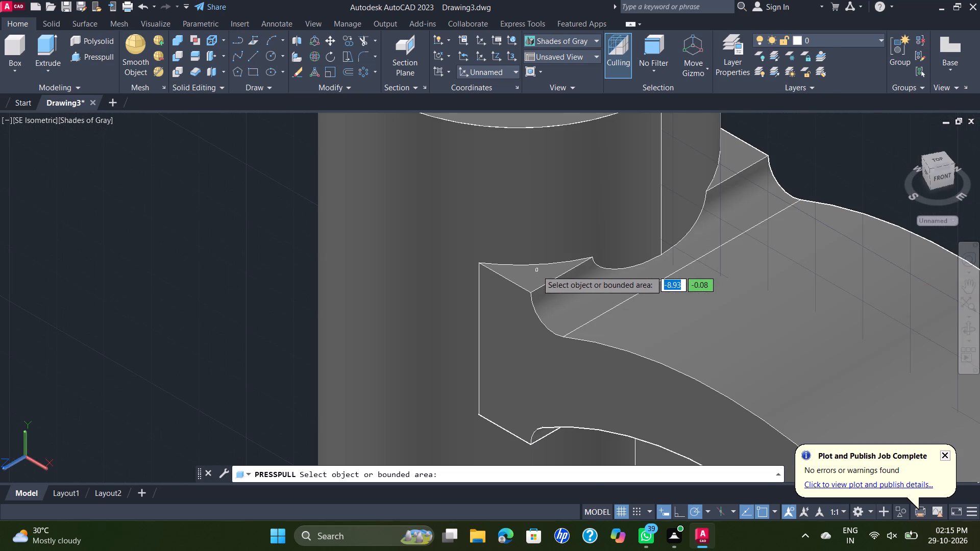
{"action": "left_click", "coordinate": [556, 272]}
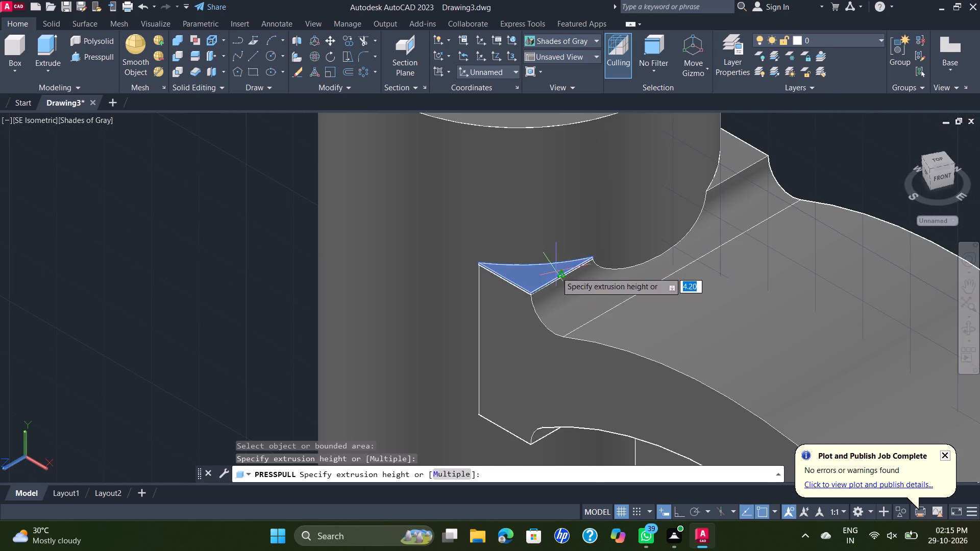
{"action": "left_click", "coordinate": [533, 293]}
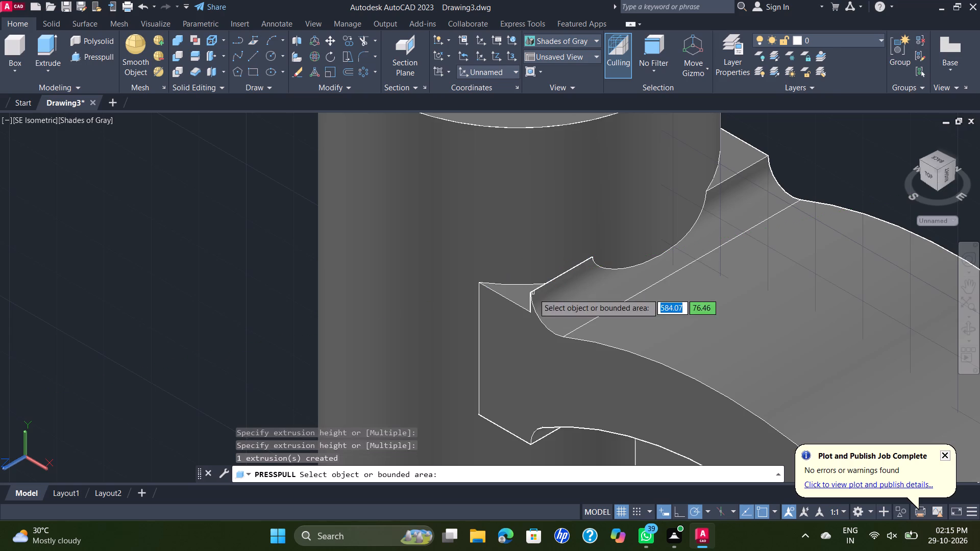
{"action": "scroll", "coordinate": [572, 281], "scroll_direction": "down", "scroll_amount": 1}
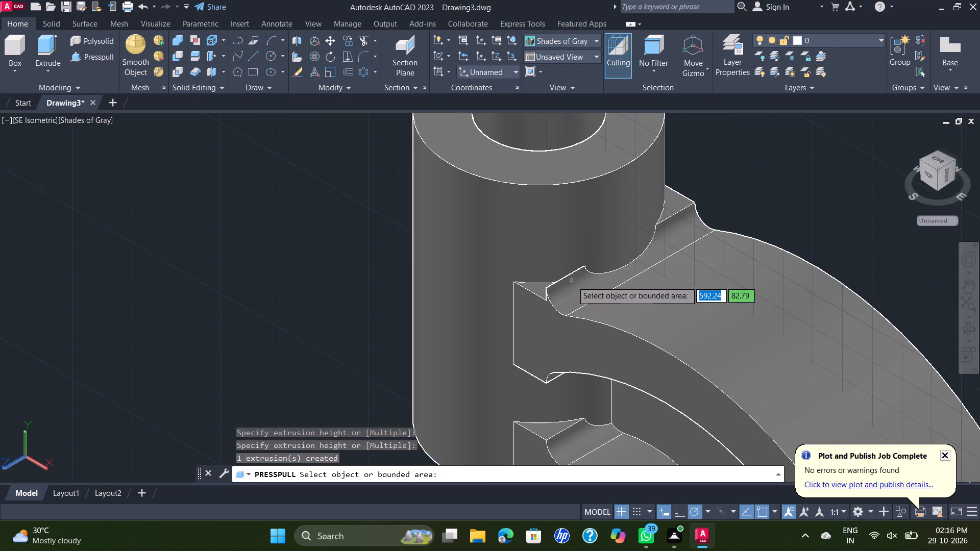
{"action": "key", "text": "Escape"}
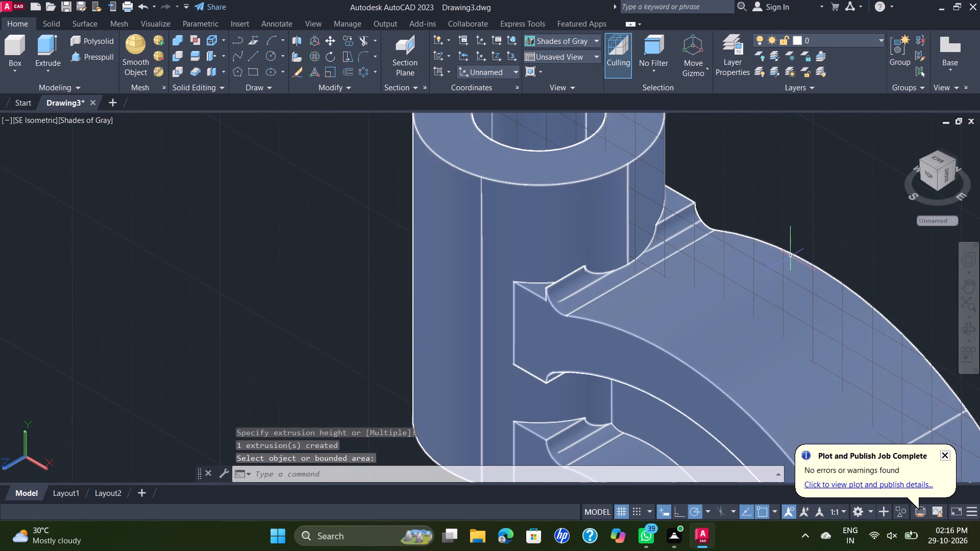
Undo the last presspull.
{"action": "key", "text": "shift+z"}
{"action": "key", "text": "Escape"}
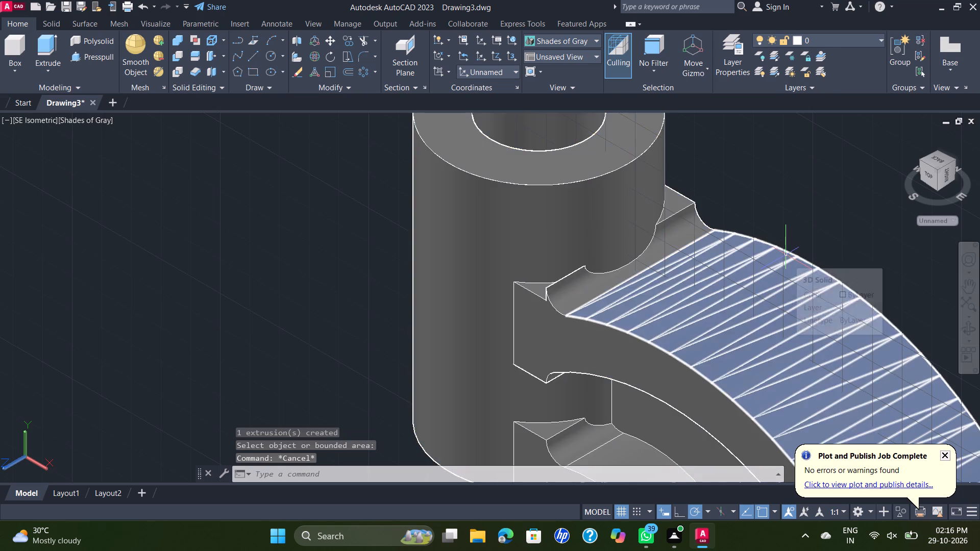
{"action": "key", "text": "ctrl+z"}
Presspull the underside of the outer arc's end about 17.5 down to the inner arc's end, closing the gap beside the upper cylinder.
{"action": "scroll", "coordinate": [554, 240], "scroll_direction": "up", "scroll_amount": 2}
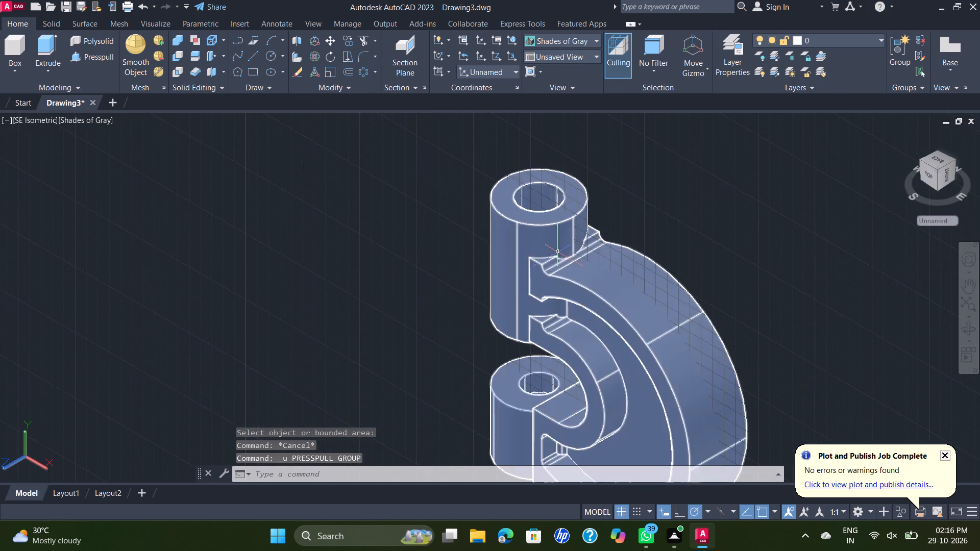
{"action": "scroll", "coordinate": [652, 237], "scroll_direction": "down", "scroll_amount": 1}
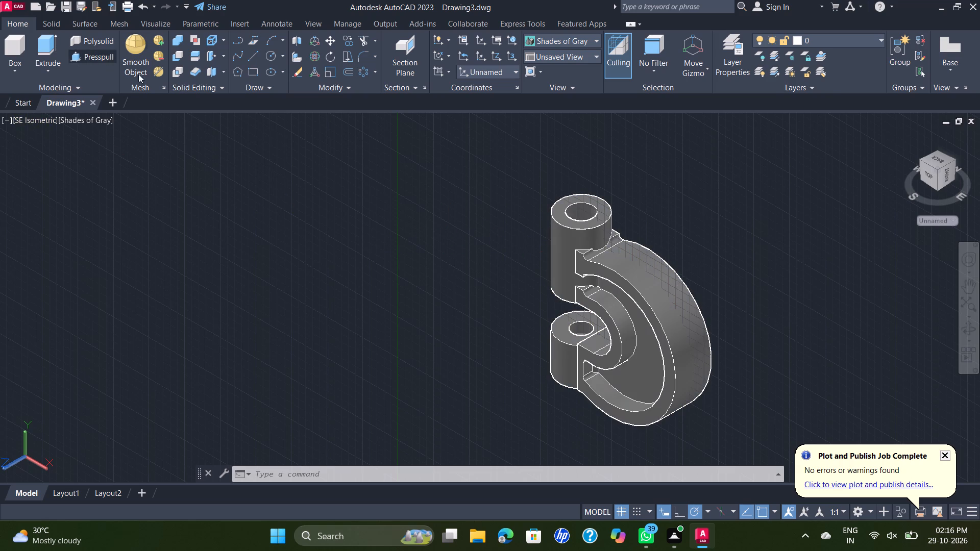
{"action": "left_click", "coordinate": [91, 53]}
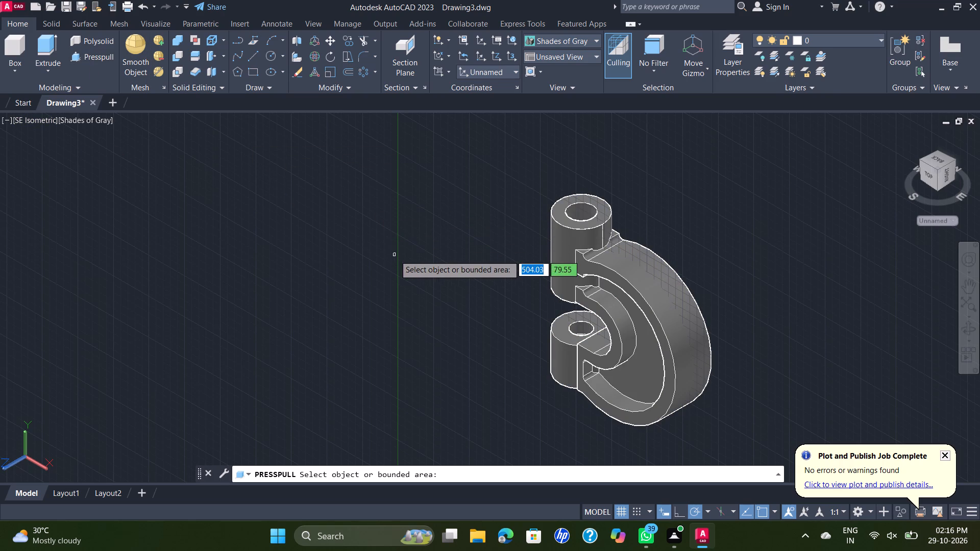
{"action": "middle_click_drag", "start_coordinate": [398, 257], "coordinate": [411, 190], "text": "shift"}
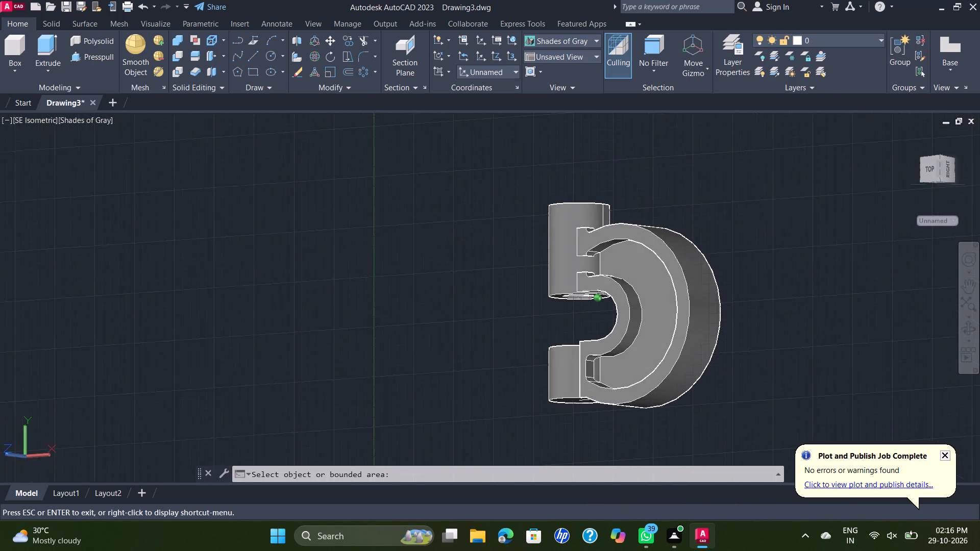
{"action": "middle_click_drag", "start_coordinate": [411, 190], "coordinate": [413, 187], "text": "shift"}
{"action": "scroll", "coordinate": [547, 271], "scroll_direction": "up", "scroll_amount": 3}
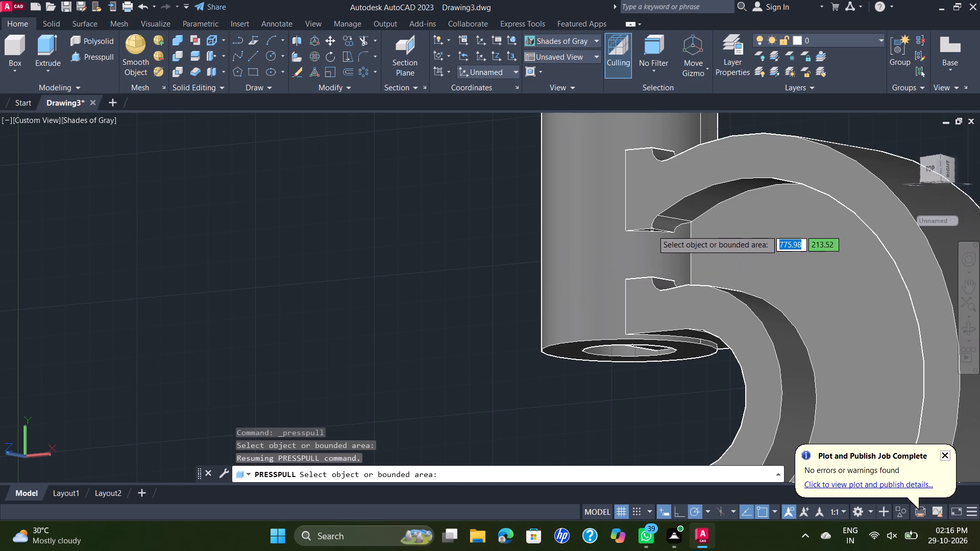
{"action": "scroll", "coordinate": [652, 230], "scroll_direction": "up", "scroll_amount": 3}
{"action": "left_click", "coordinate": [656, 232]}
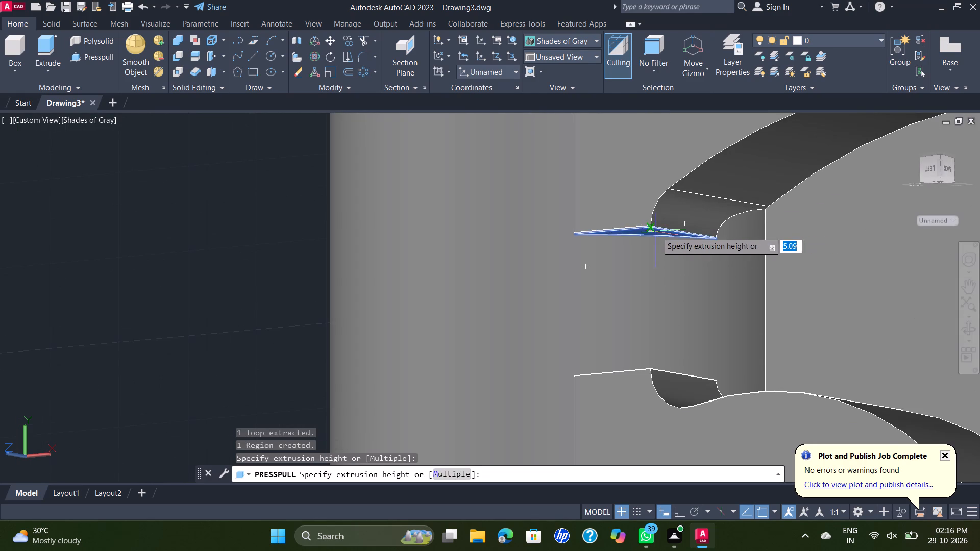
{"action": "left_click", "coordinate": [652, 371]}
{"action": "scroll", "coordinate": [661, 352], "scroll_direction": "down", "scroll_amount": 3}
{"action": "key", "text": "grave"}
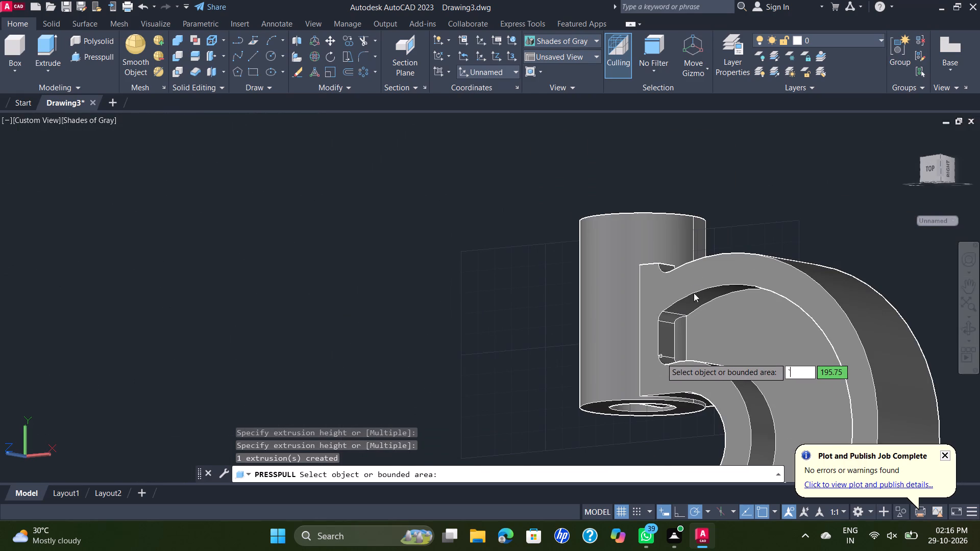
{"action": "key", "text": "grave"}
{"action": "key", "text": "Escape"}
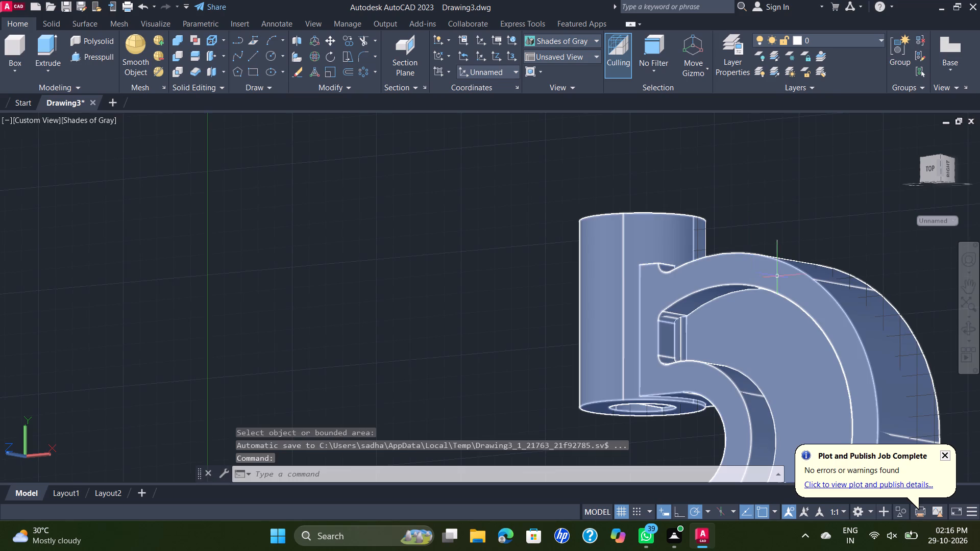
On the opposite side of the body, presspull the underside of the outer arc's end down to the inner arc's end beside the upper cylinder.
{"action": "middle_click_drag", "start_coordinate": [776, 344], "coordinate": [776, 344]}
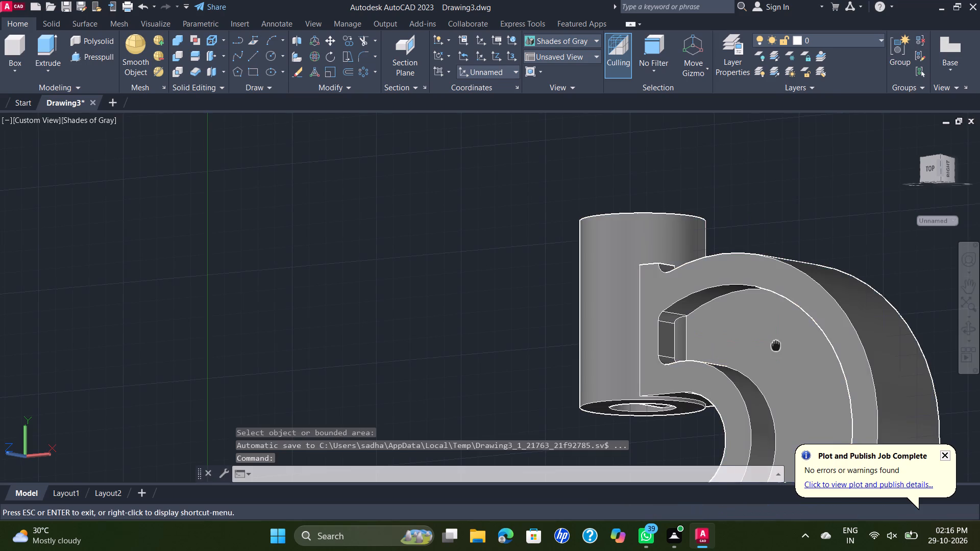
{"action": "middle_click_drag", "start_coordinate": [776, 344], "coordinate": [759, 362]}
{"action": "middle_click_drag", "start_coordinate": [764, 344], "coordinate": [755, 368], "text": "ctrl"}
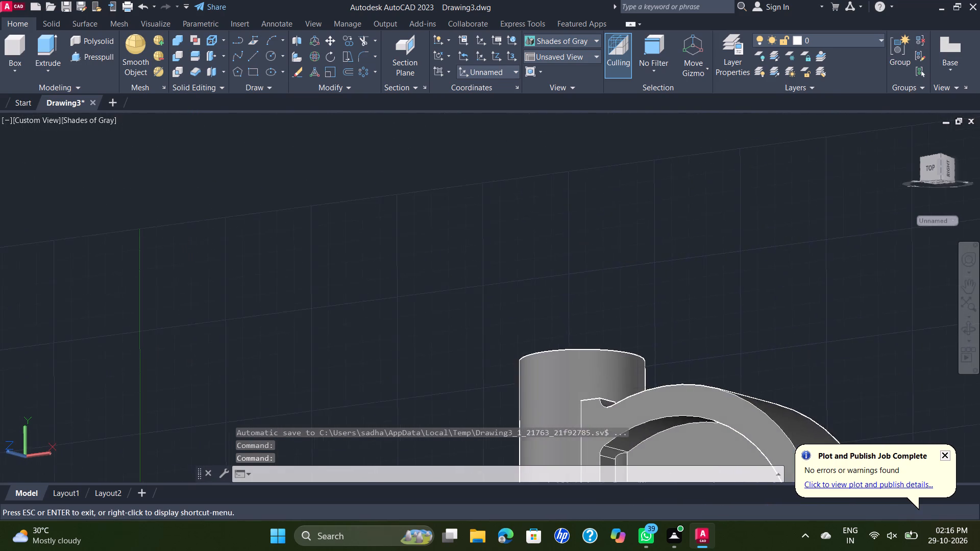
{"action": "middle_click_drag", "start_coordinate": [755, 368], "coordinate": [757, 339], "text": "ctrl"}
{"action": "scroll", "coordinate": [752, 323], "scroll_direction": "down", "scroll_amount": 3}
{"action": "middle_click_drag", "start_coordinate": [724, 359], "coordinate": [598, 369], "text": "shift"}
{"action": "scroll", "coordinate": [747, 343], "scroll_direction": "up", "scroll_amount": 2}
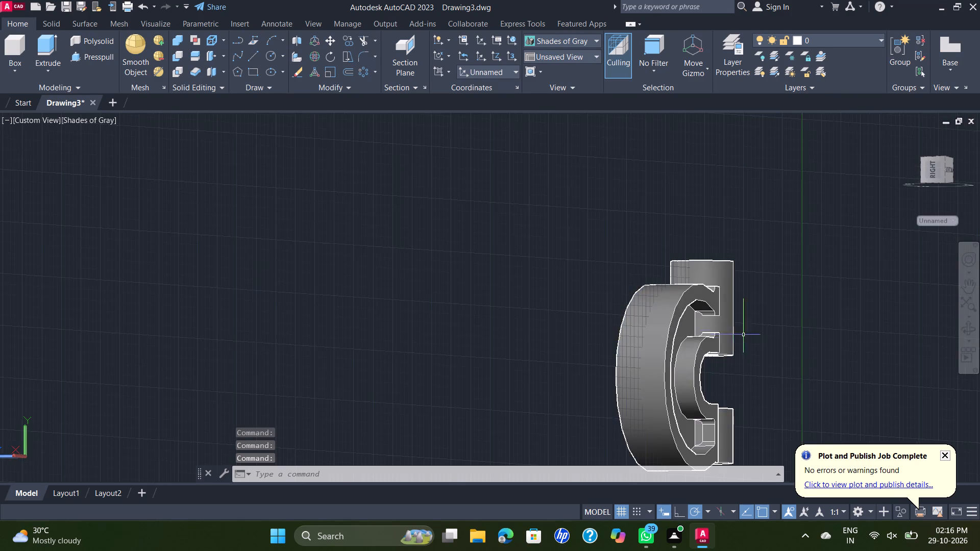
{"action": "scroll", "coordinate": [703, 320], "scroll_direction": "up", "scroll_amount": 4}
{"action": "scroll", "coordinate": [757, 304], "scroll_direction": "down", "scroll_amount": 1}
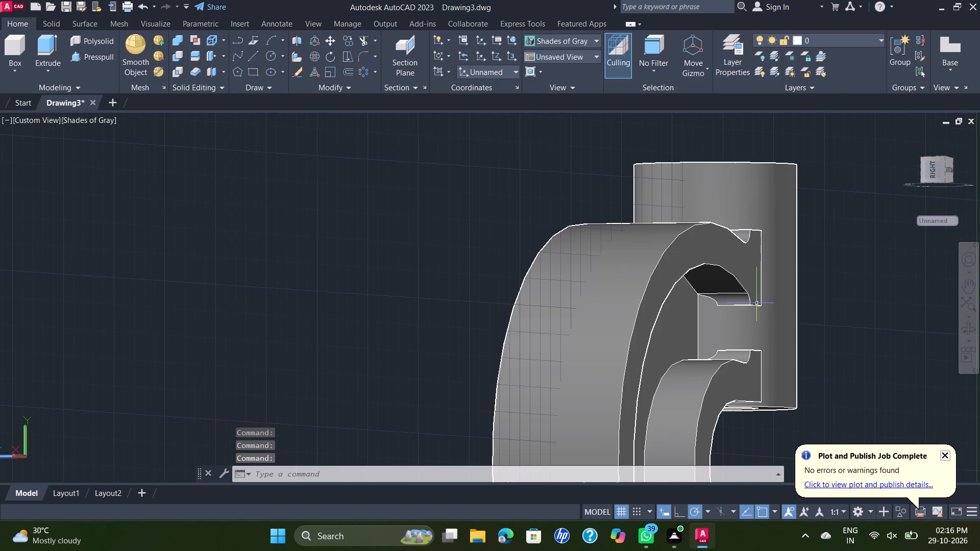
{"action": "key", "text": "Escape"}
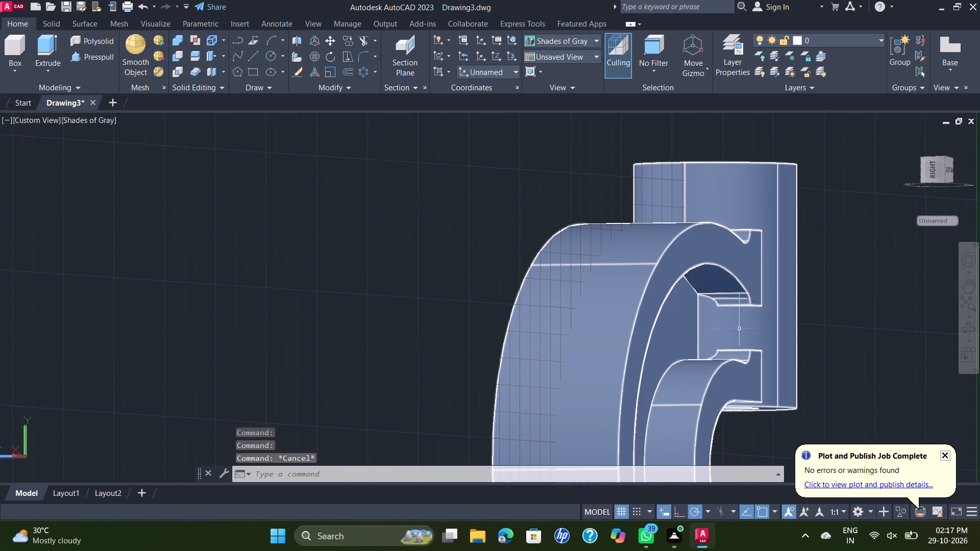
{"action": "middle_click_drag", "start_coordinate": [535, 369], "coordinate": [673, 387], "text": "shift"}
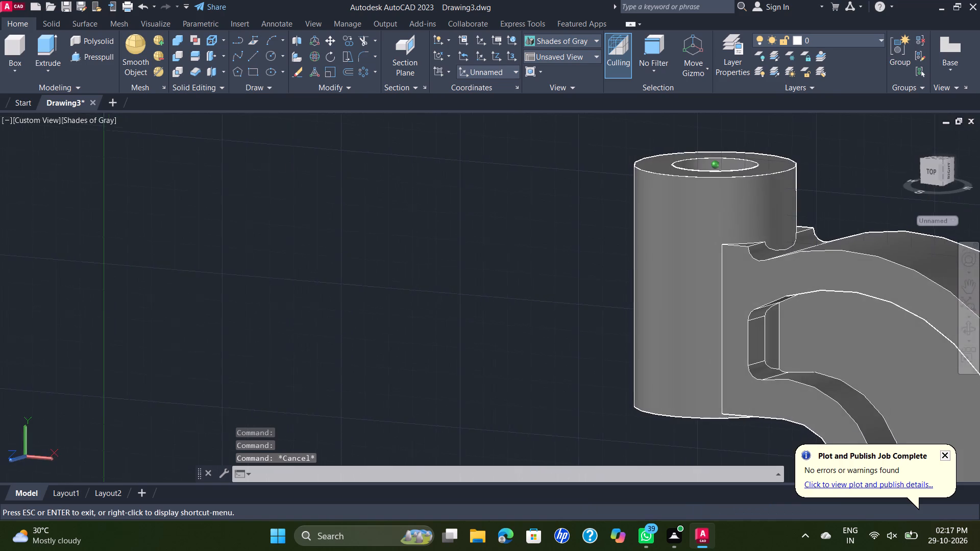
{"action": "middle_click_drag", "start_coordinate": [673, 387], "coordinate": [457, 372], "text": "shift"}
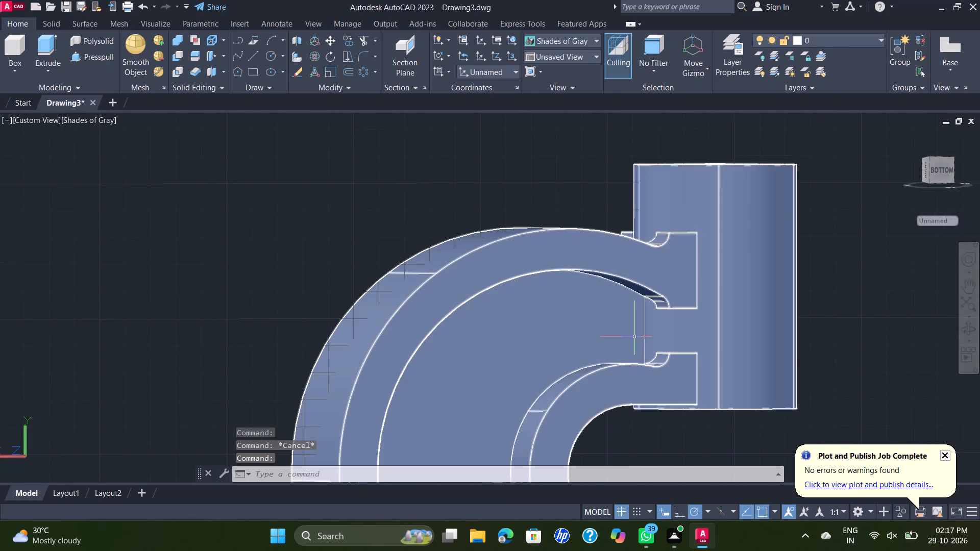
{"action": "key", "text": "space"}
{"action": "scroll", "coordinate": [681, 326], "scroll_direction": "up", "scroll_amount": 4}
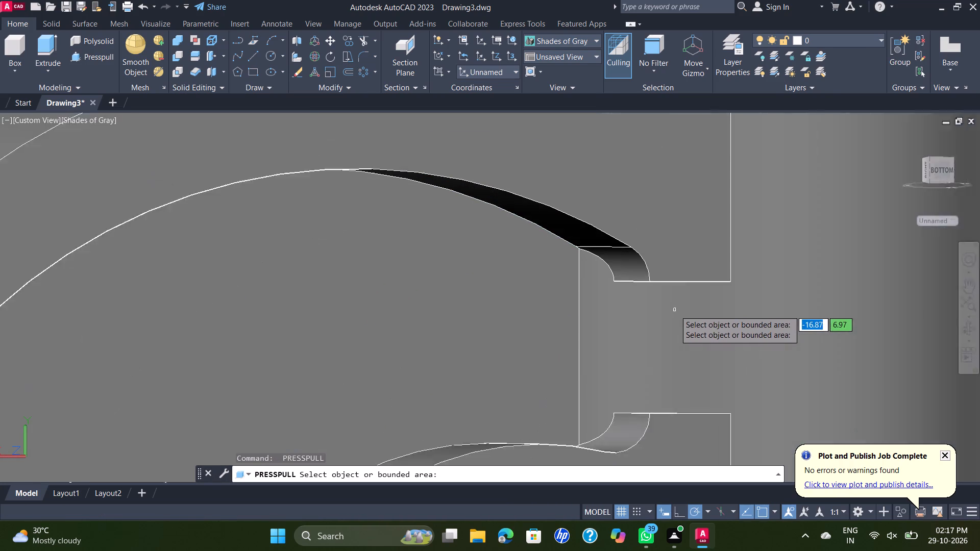
{"action": "middle_click_drag", "start_coordinate": [660, 324], "coordinate": [665, 302], "text": "shift"}
{"action": "scroll", "coordinate": [668, 345], "scroll_direction": "down", "scroll_amount": 1}
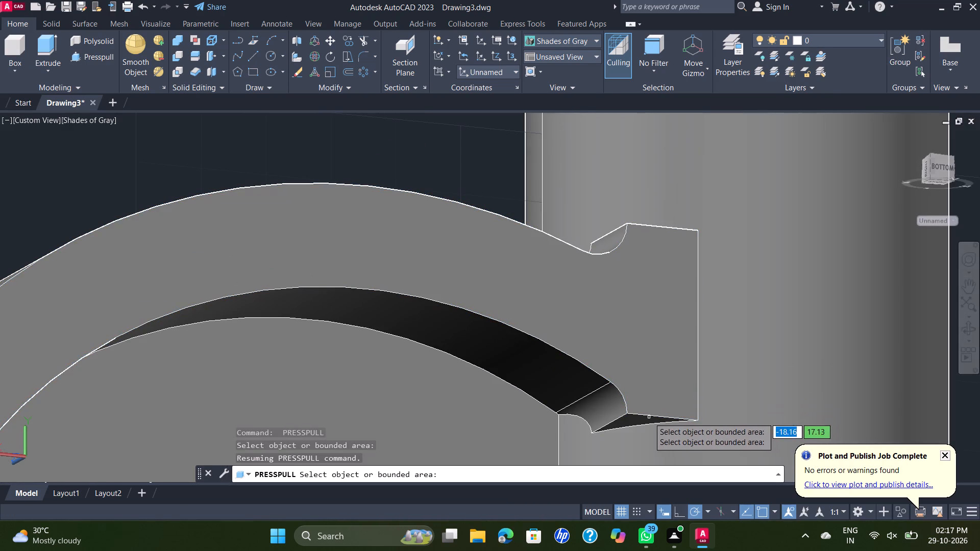
{"action": "left_click", "coordinate": [635, 421]}
{"action": "scroll", "coordinate": [635, 421], "scroll_direction": "down", "scroll_amount": 4}
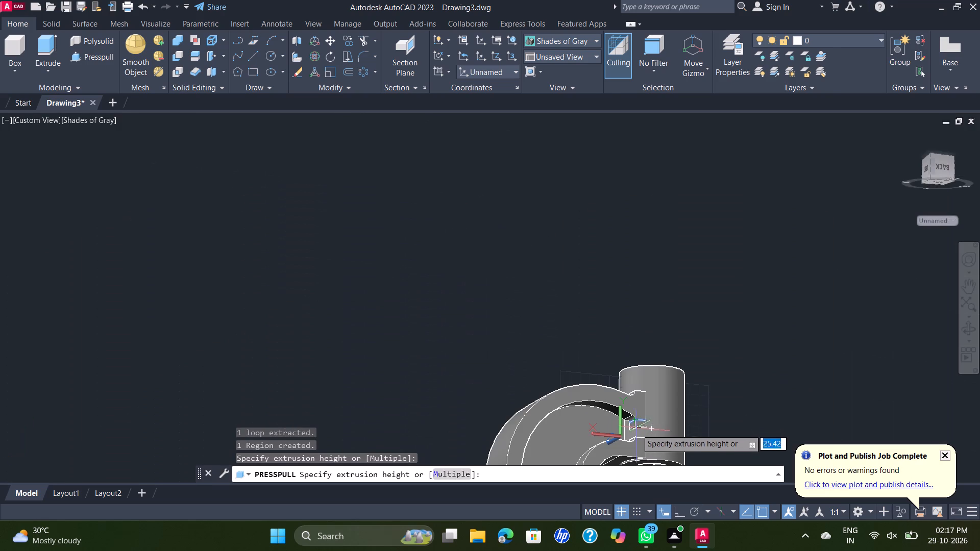
{"action": "scroll", "coordinate": [636, 440], "scroll_direction": "up", "scroll_amount": 3}
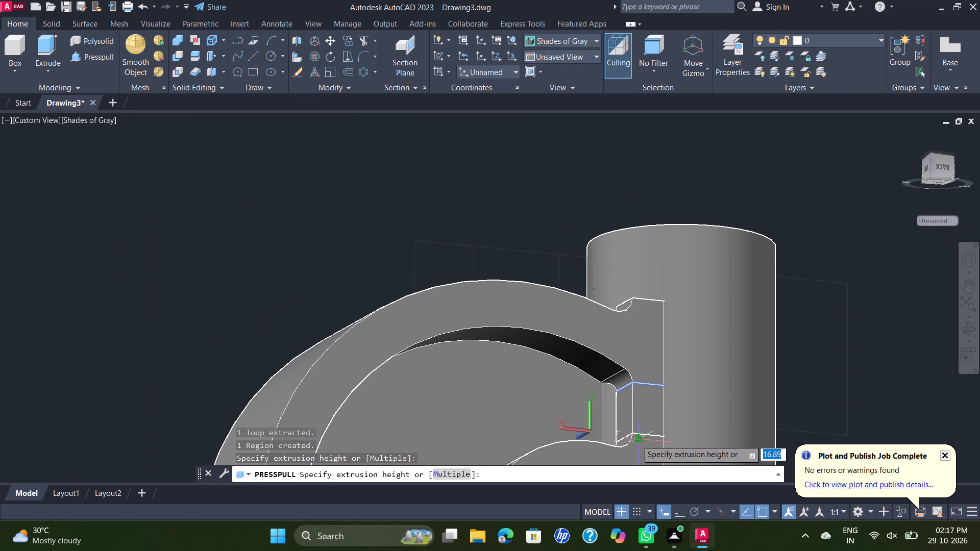
{"action": "left_click", "coordinate": [633, 435]}
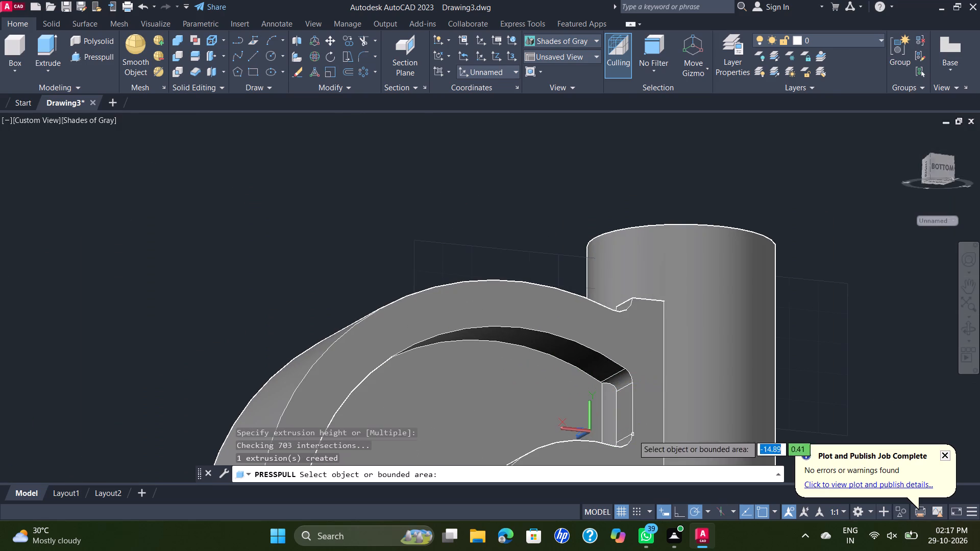
{"action": "key", "text": "Escape"}
{"action": "scroll", "coordinate": [714, 327], "scroll_direction": "down", "scroll_amount": 2}
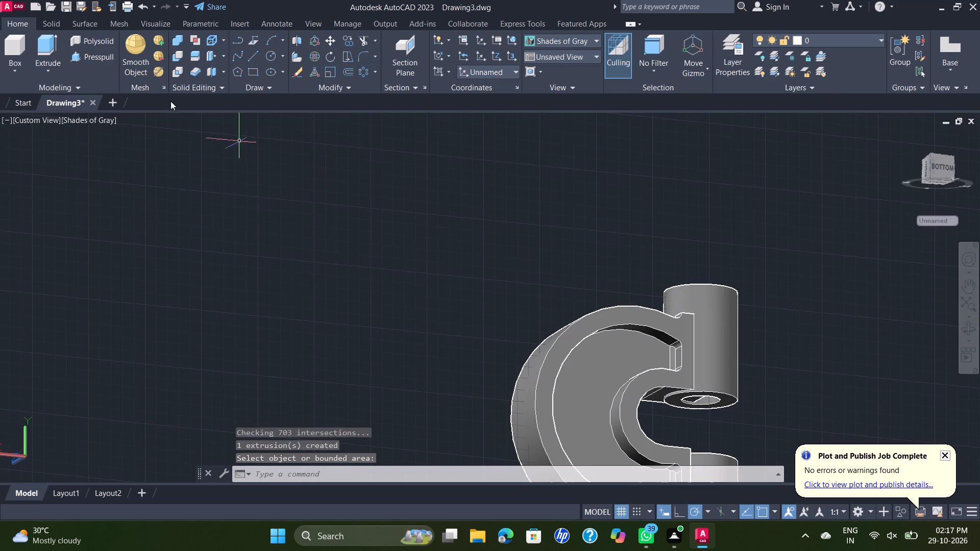
Switch the model to the SE Isometric view, framed on the upper cylinder and arc body.
{"action": "left_click", "coordinate": [29, 120]}
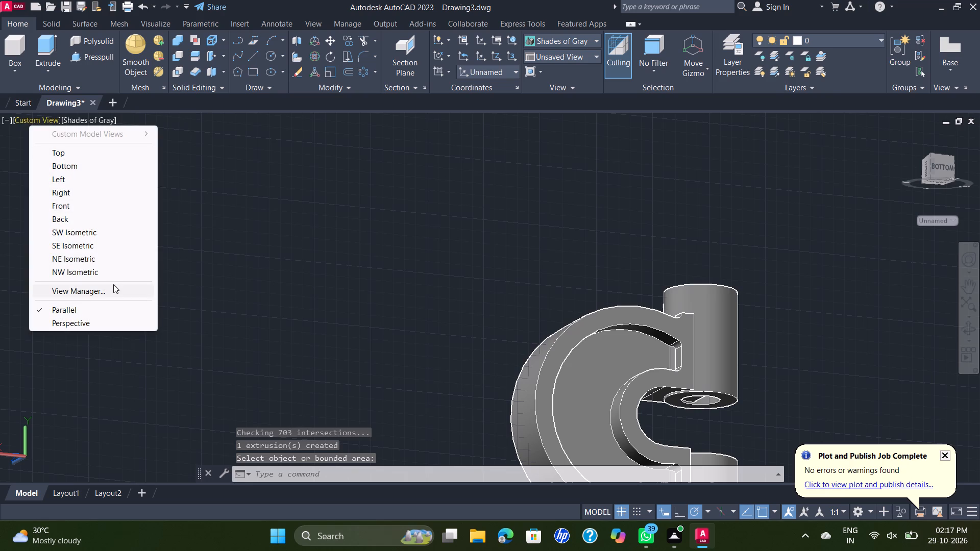
{"action": "left_click", "coordinate": [93, 246]}
{"action": "scroll", "coordinate": [400, 279], "scroll_direction": "up", "scroll_amount": 1}
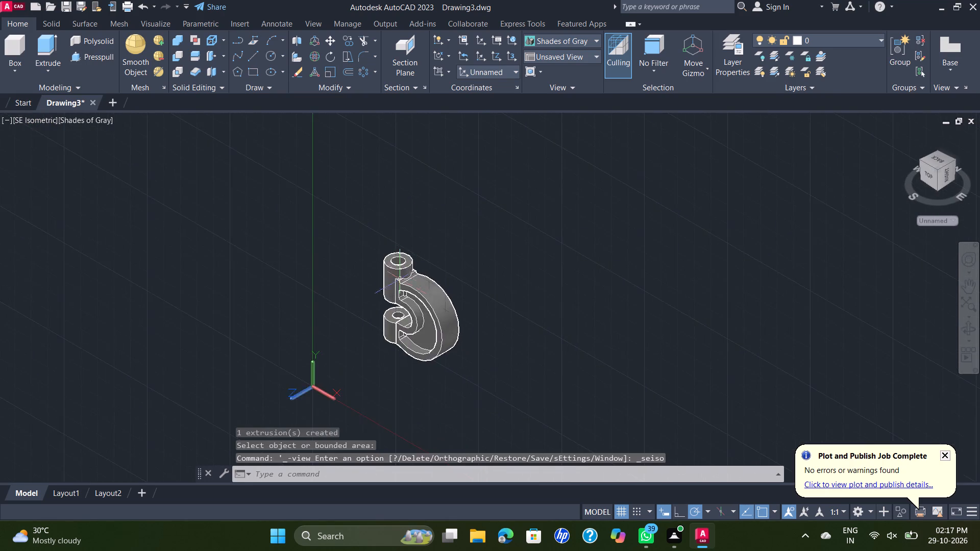
{"action": "scroll", "coordinate": [400, 279], "scroll_direction": "up", "scroll_amount": 1}
{"action": "scroll", "coordinate": [446, 287], "scroll_direction": "up", "scroll_amount": 2}
{"action": "middle_click_drag", "start_coordinate": [446, 281], "coordinate": [466, 218]}
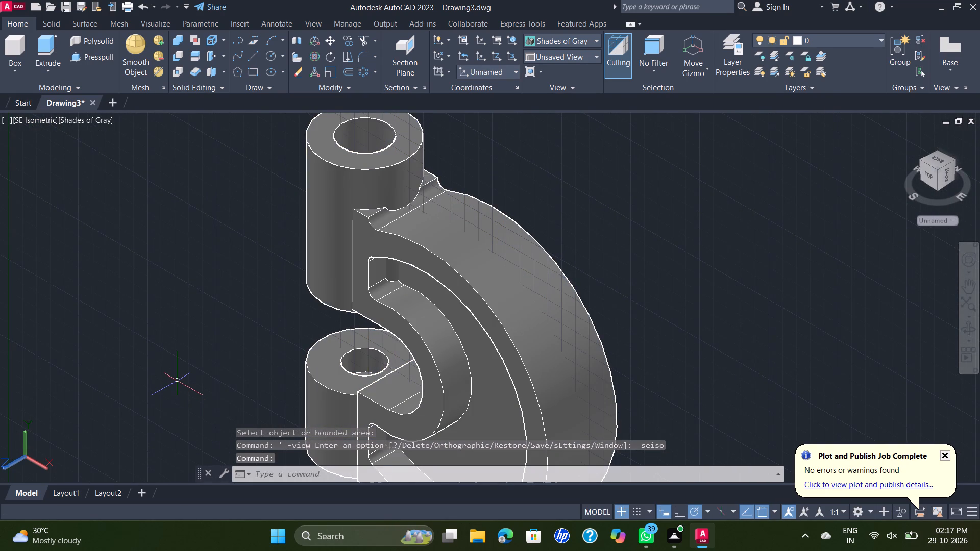
With nothing selected, set the drawing's current 3D visualization material to ByBlock in the object properties.
{"action": "type", "text": "pr"}
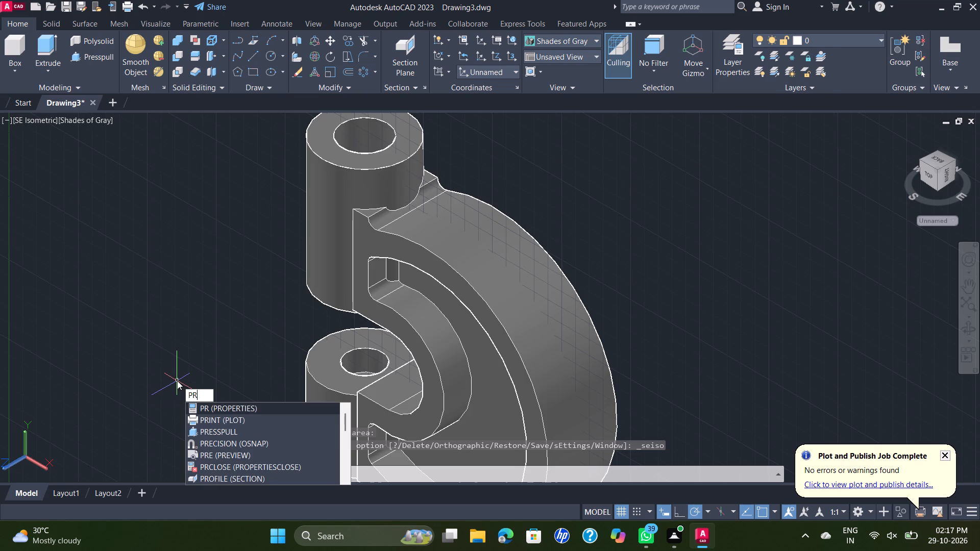
{"action": "key", "text": "Return"}
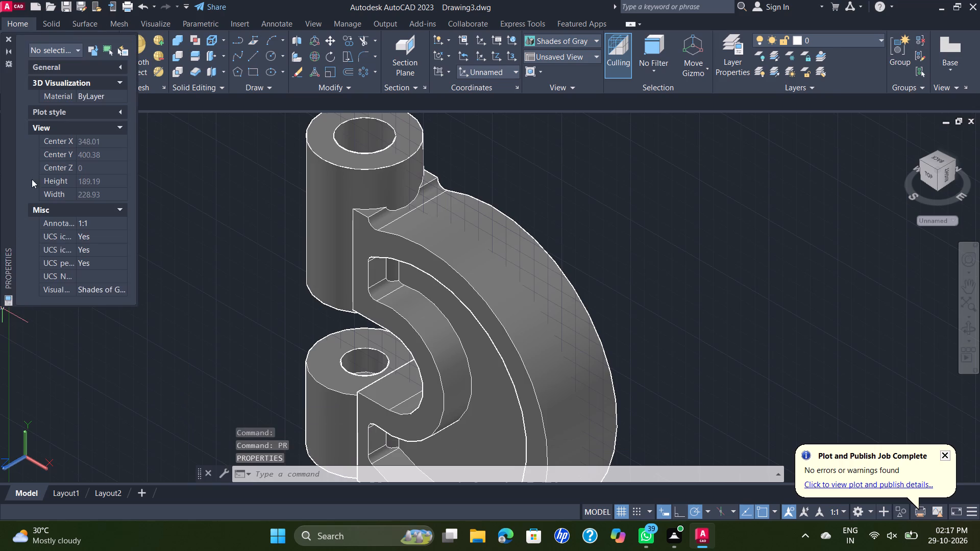
{"action": "left_click", "coordinate": [127, 95]}
{"action": "left_click", "coordinate": [122, 95]}
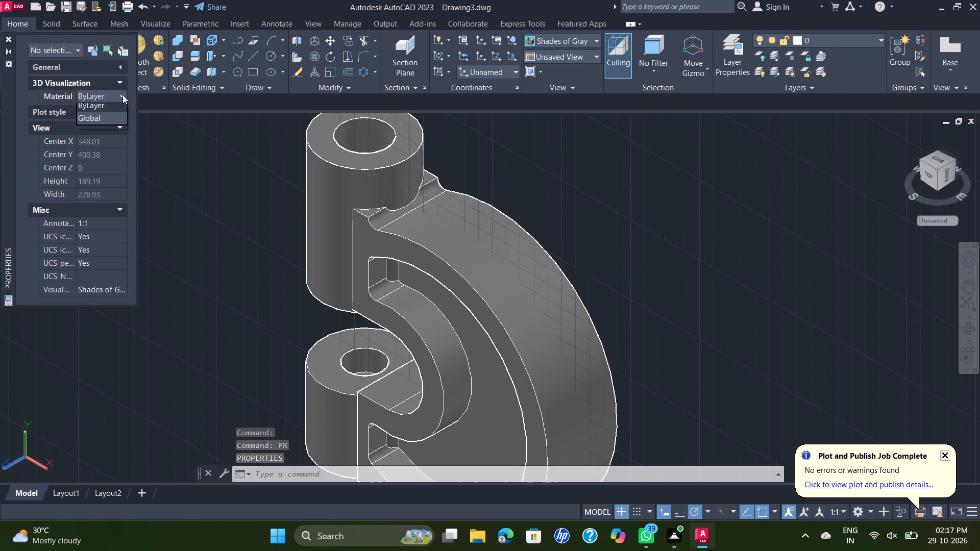
{"action": "left_click", "coordinate": [112, 107]}
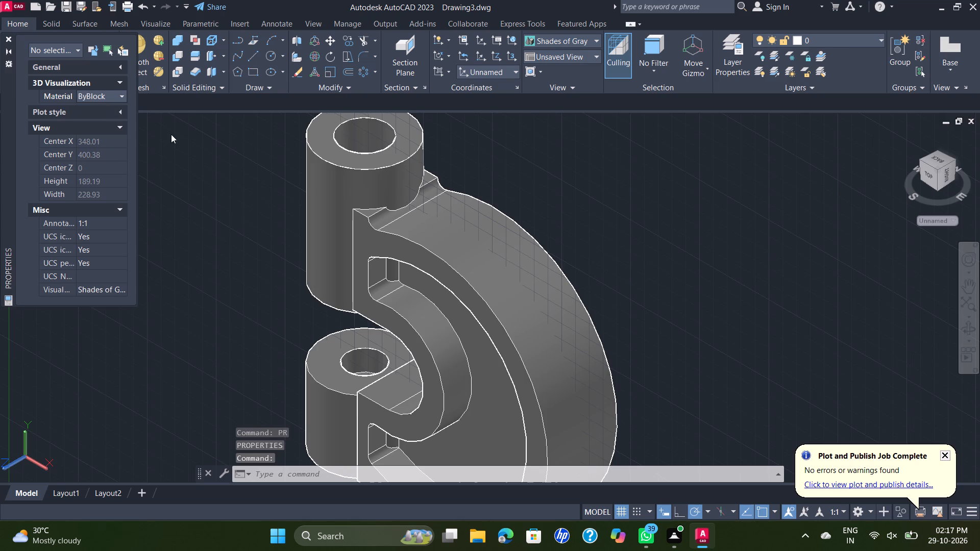
Set the color of the whole united solid to Red.
{"action": "left_click", "coordinate": [408, 177]}
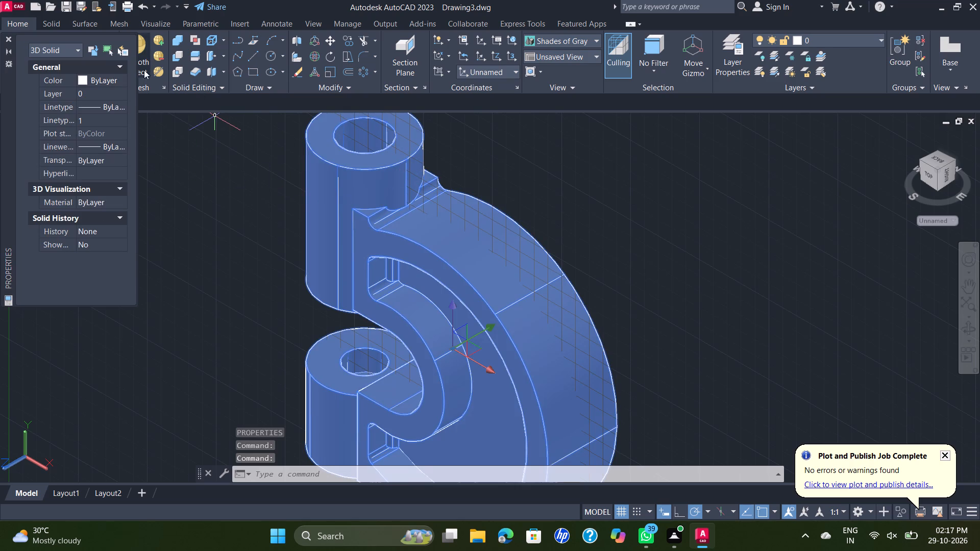
{"action": "left_click", "coordinate": [118, 76]}
{"action": "left_click", "coordinate": [122, 76]}
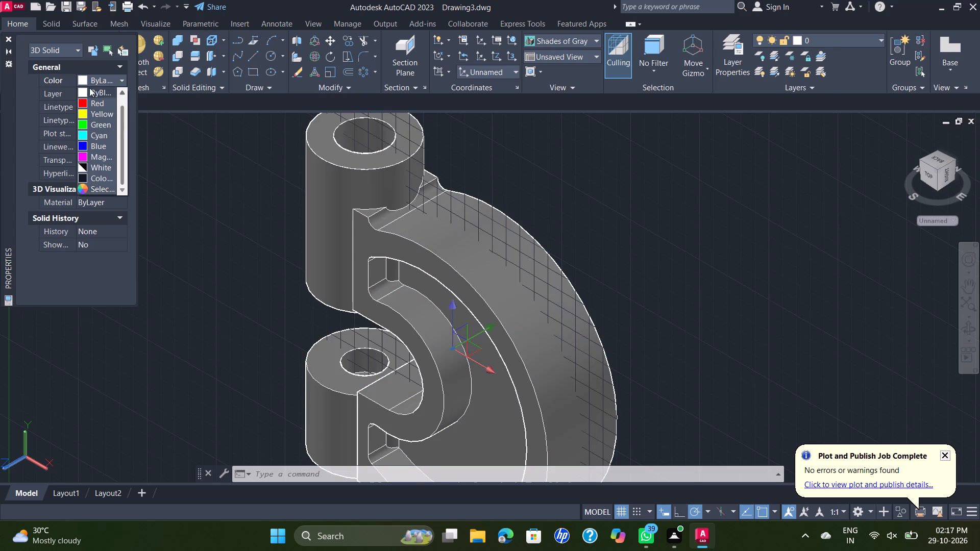
{"action": "left_click", "coordinate": [82, 108]}
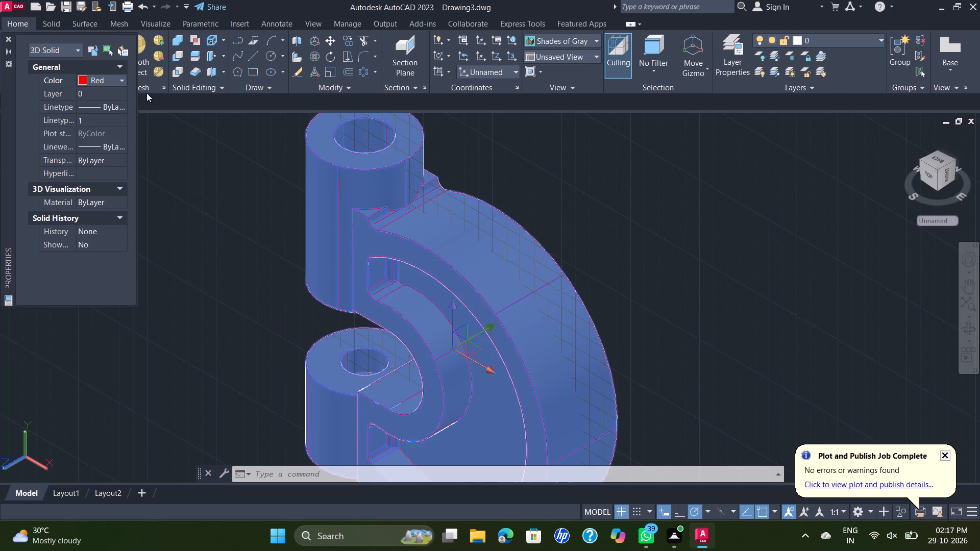
Set the united solid's linetype to ByBlock and close its properties.
{"action": "left_click", "coordinate": [116, 105]}
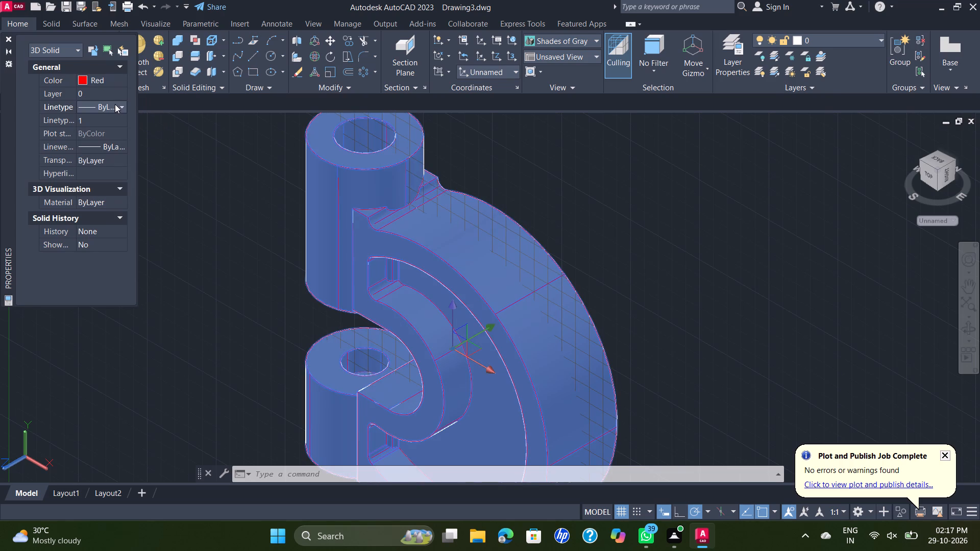
{"action": "left_click", "coordinate": [122, 105]}
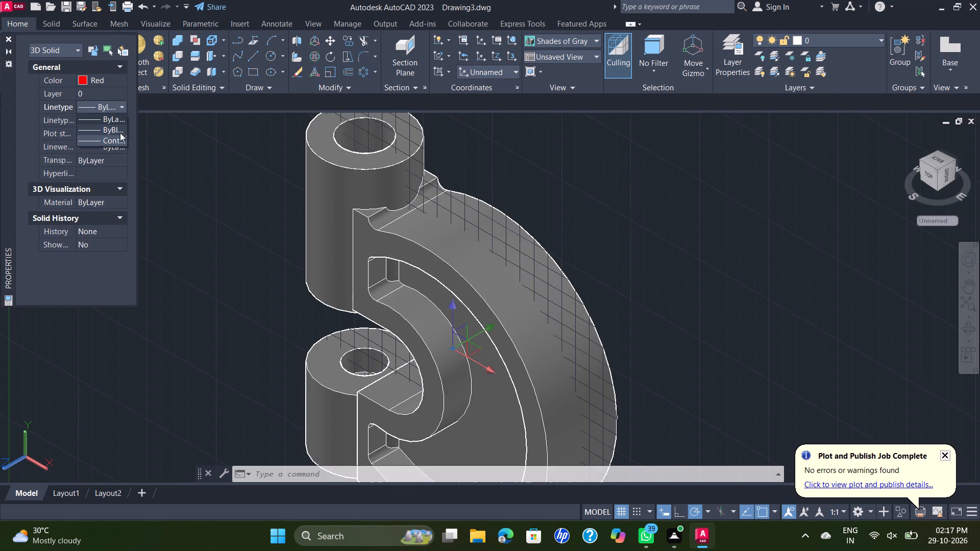
{"action": "left_click", "coordinate": [118, 129]}
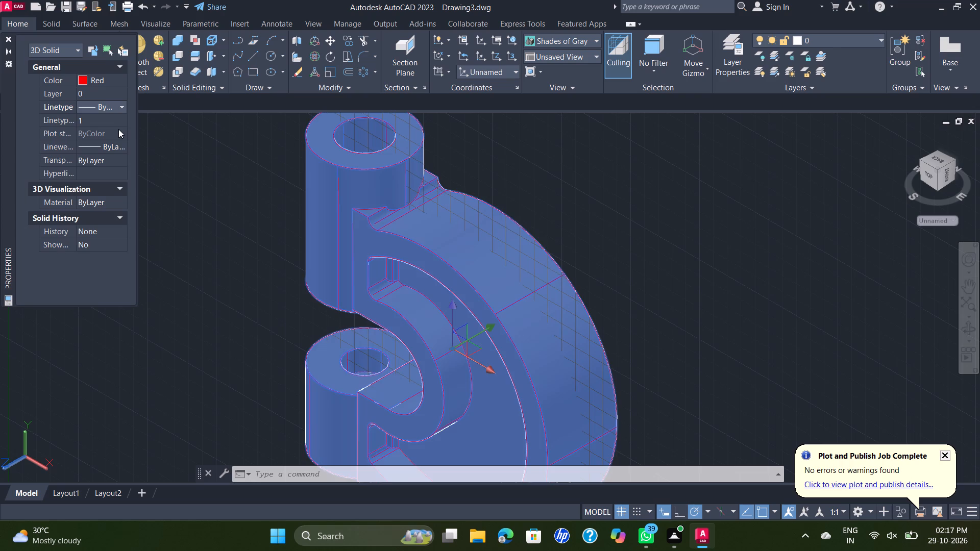
{"action": "right_click", "coordinate": [126, 134]}
{"action": "double_click", "coordinate": [187, 212]}
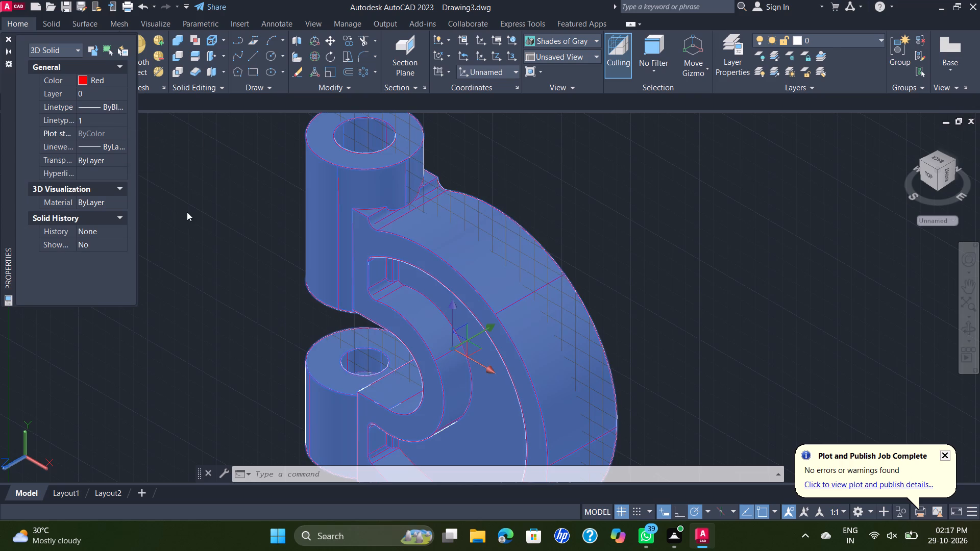
{"action": "left_click", "coordinate": [4, 41]}
Change the visual style of the model view to Realistic.
{"action": "left_click", "coordinate": [79, 119]}
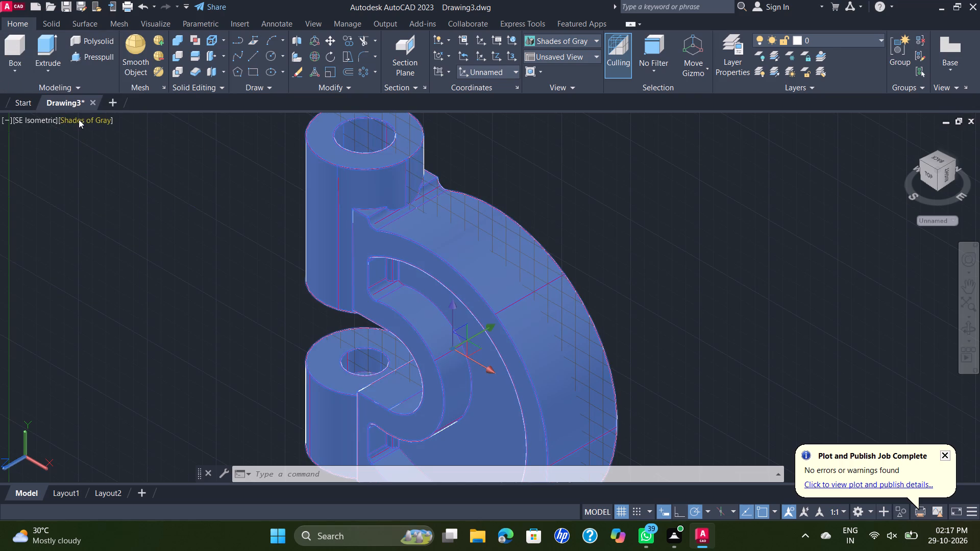
{"action": "left_click", "coordinate": [126, 190]}
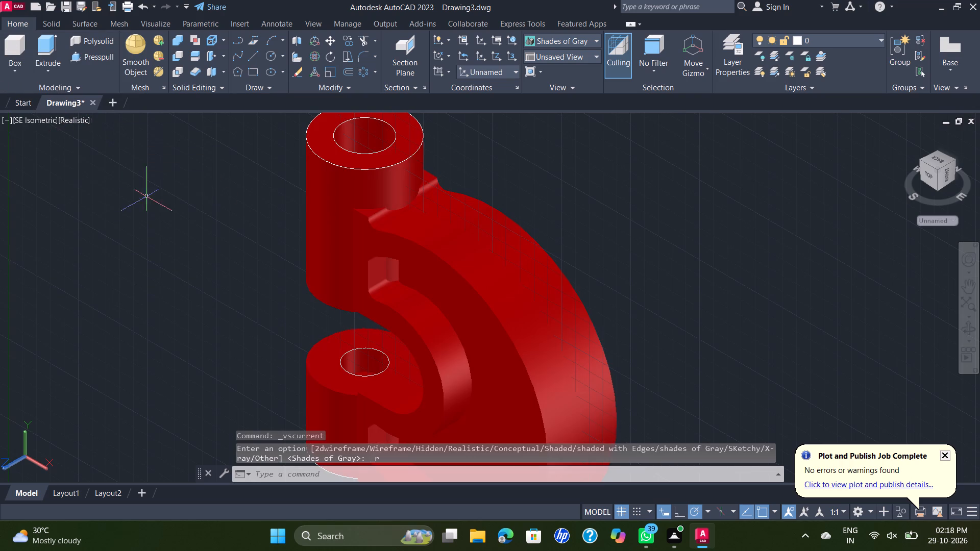
Move the red solid clear of the leftover construction circles and line.
{"action": "scroll", "coordinate": [277, 184], "scroll_direction": "down", "scroll_amount": 2}
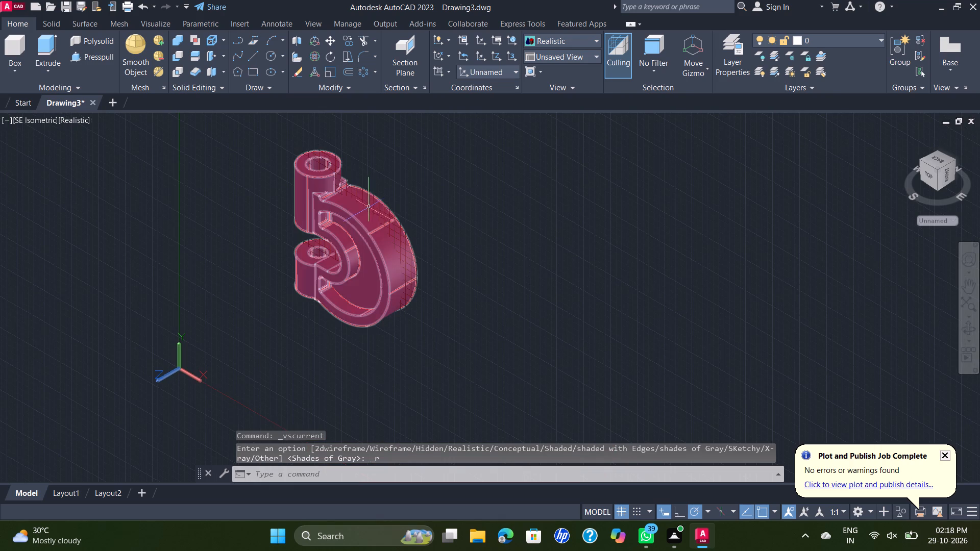
{"action": "left_click", "coordinate": [369, 207]}
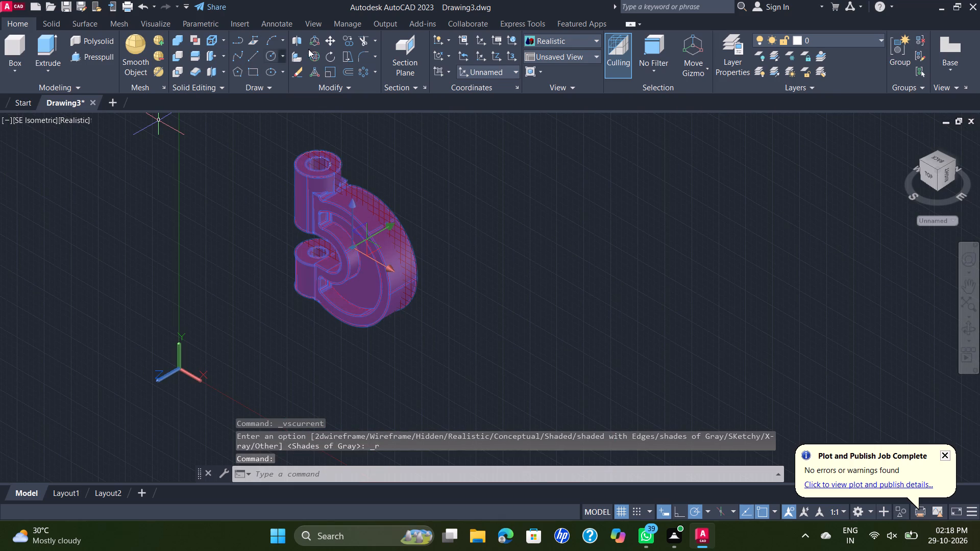
{"action": "left_click", "coordinate": [330, 43]}
{"action": "left_click", "coordinate": [353, 235]}
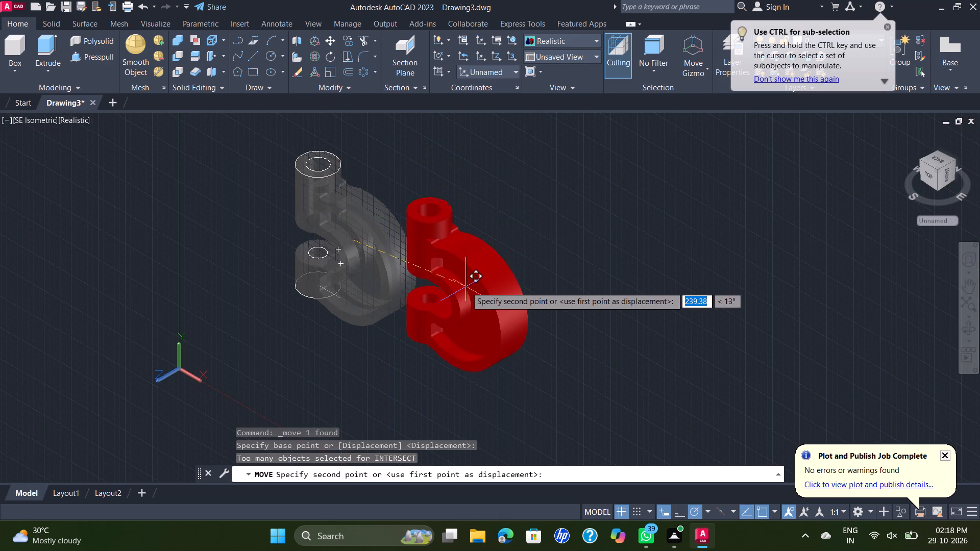
{"action": "left_click", "coordinate": [479, 294]}
Delete the leftover construction circles and line beside the moved solid.
{"action": "left_click", "coordinate": [348, 132]}
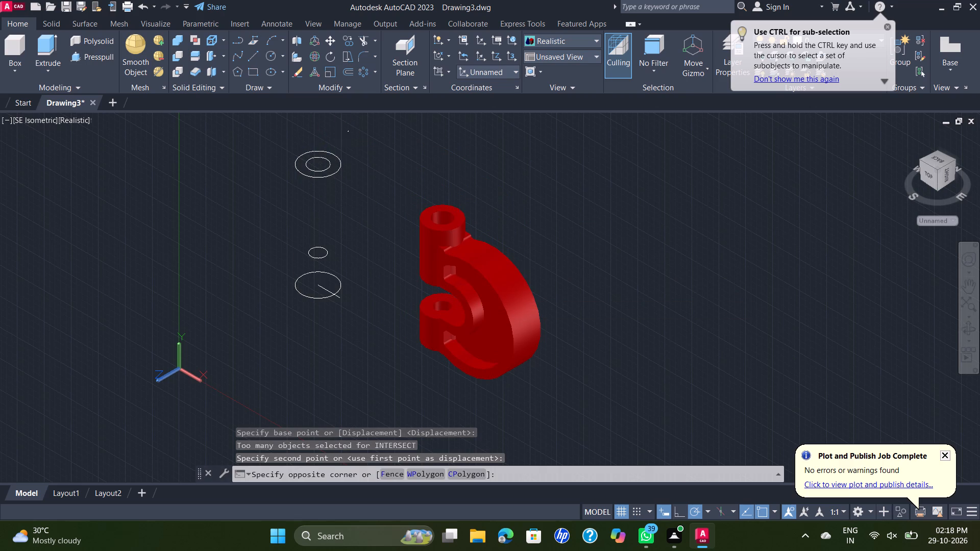
{"action": "left_click", "coordinate": [255, 344]}
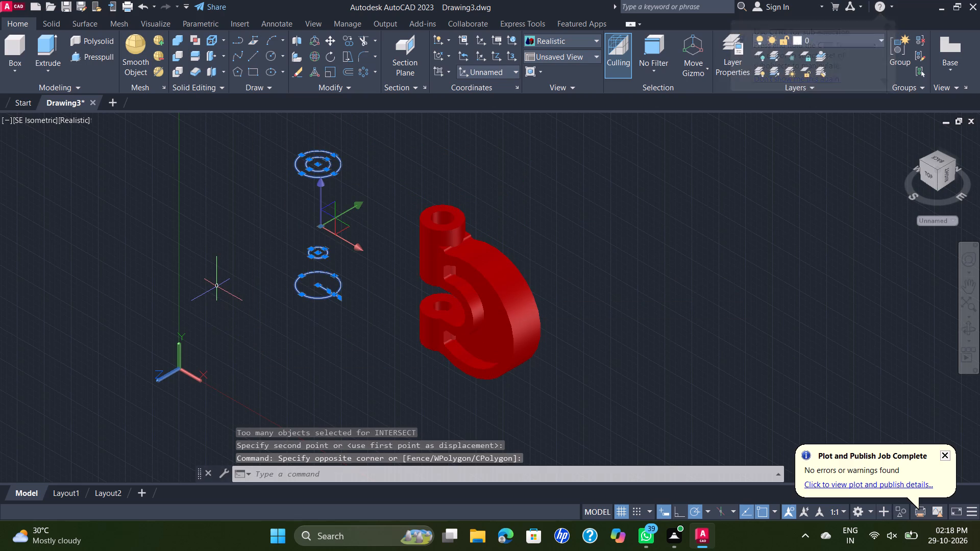
{"action": "key", "text": "Delete"}
Save the drawing in the Documents folder under the file name D 3.
{"action": "middle_click_drag", "start_coordinate": [342, 263], "coordinate": [308, 247]}
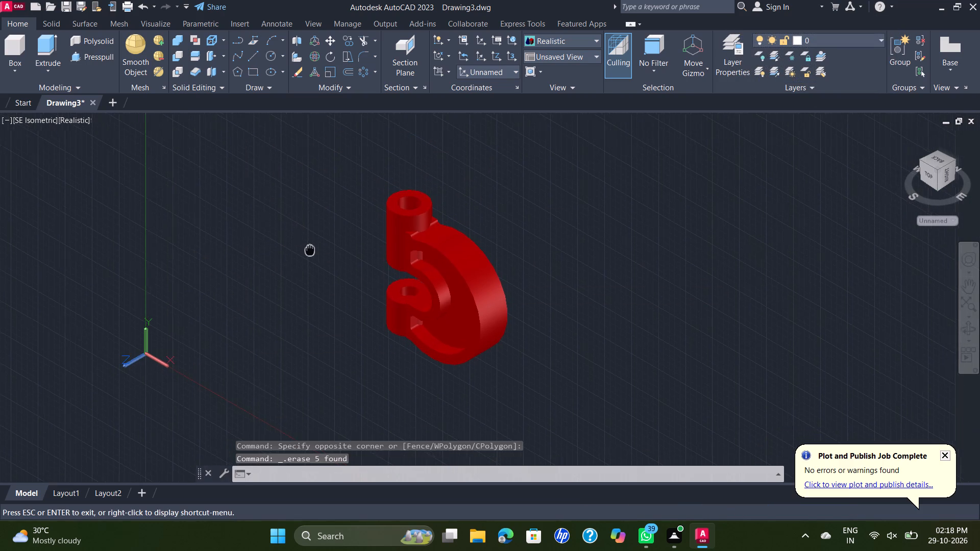
{"action": "middle_click_drag", "start_coordinate": [308, 247], "coordinate": [295, 240]}
{"action": "scroll", "coordinate": [446, 175], "scroll_direction": "up", "scroll_amount": 1}
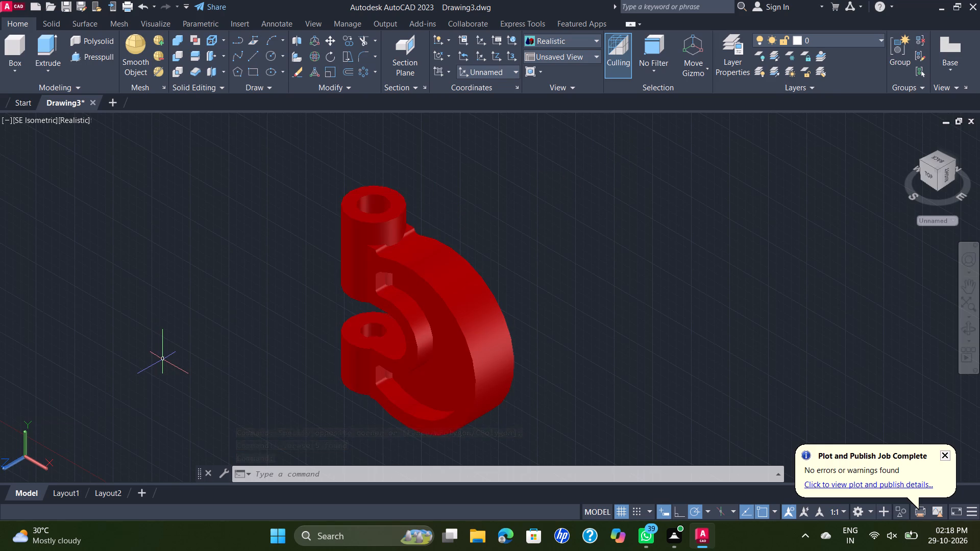
{"action": "key", "text": "ctrl+s"}
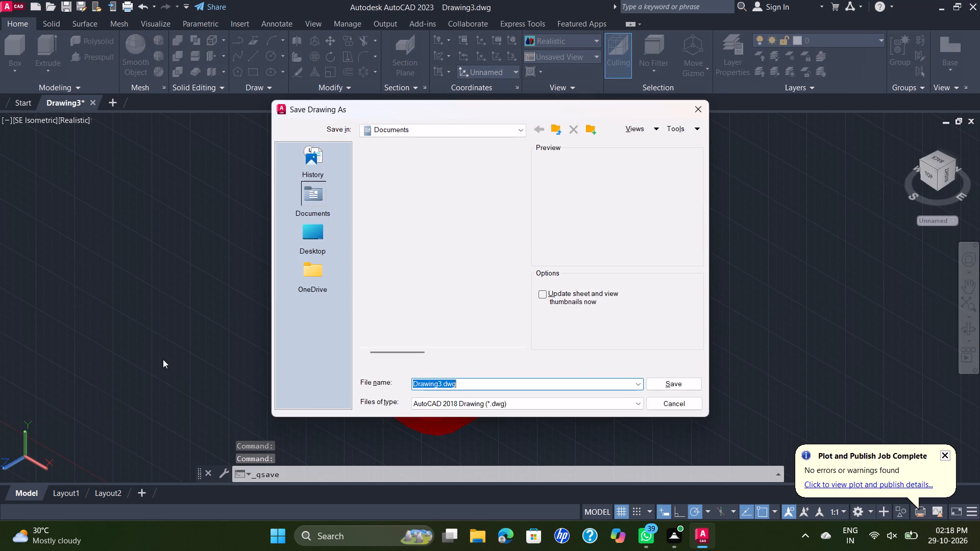
{"action": "type", "text": "d"}
{"action": "key", "text": "space"}
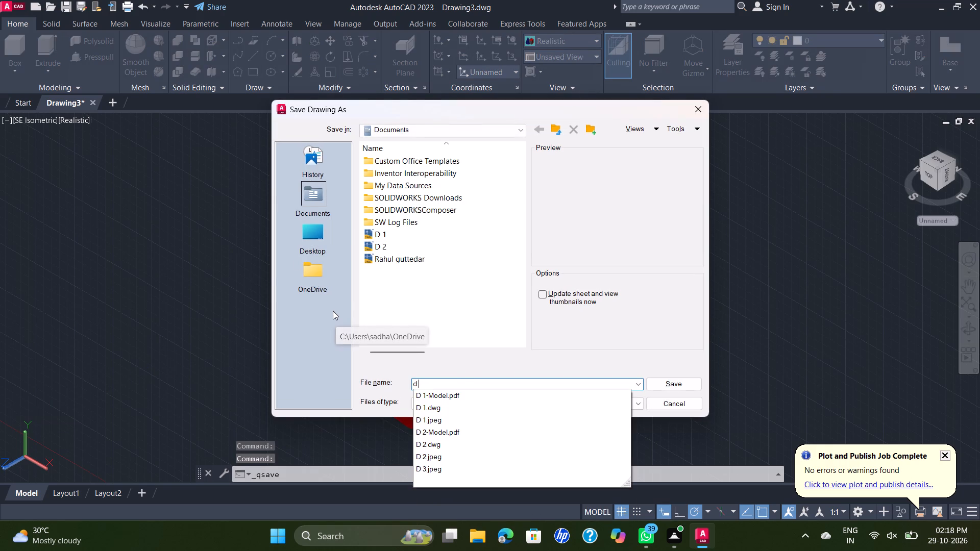
{"action": "key", "text": "BackSpace"}
{"action": "key", "text": "BackSpace"}
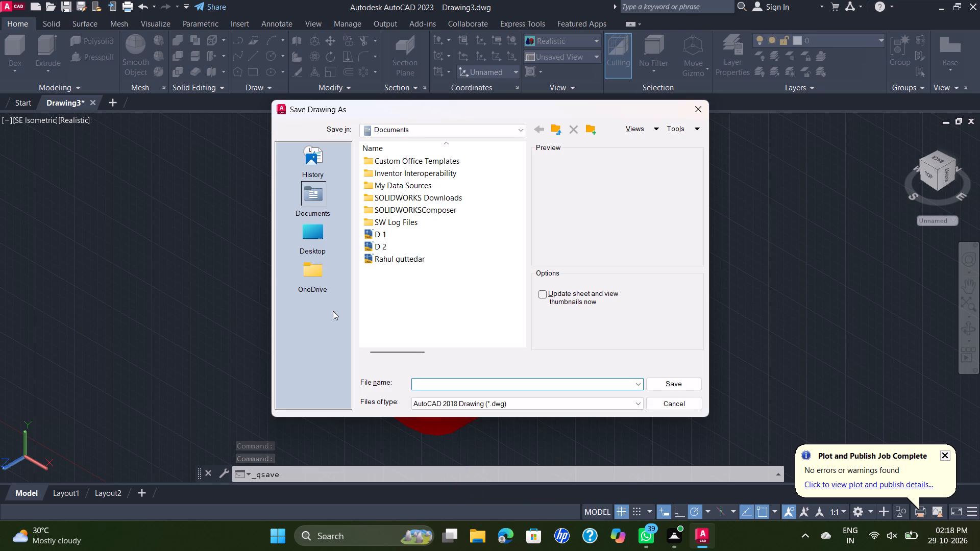
{"action": "type", "text": "D"}
{"action": "key", "text": "space"}
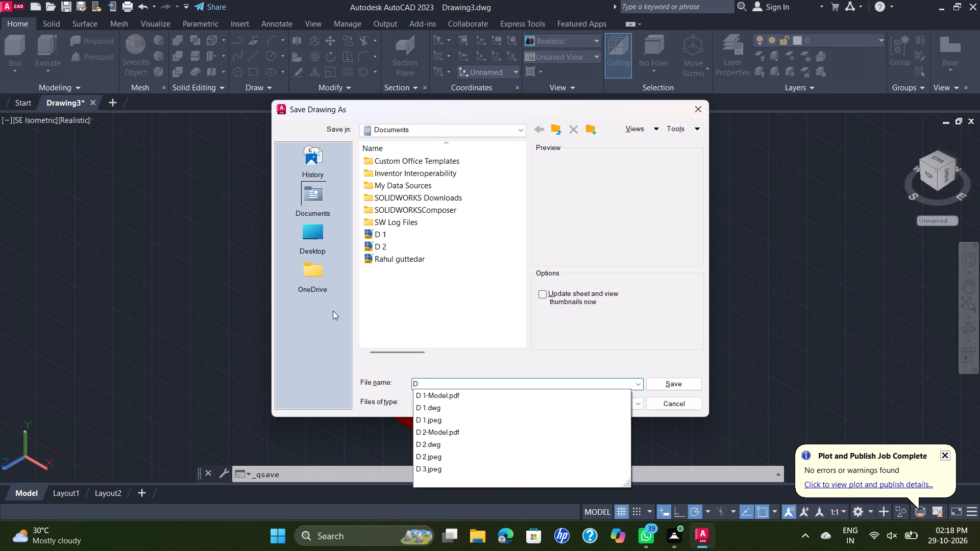
{"action": "key", "text": "3"}
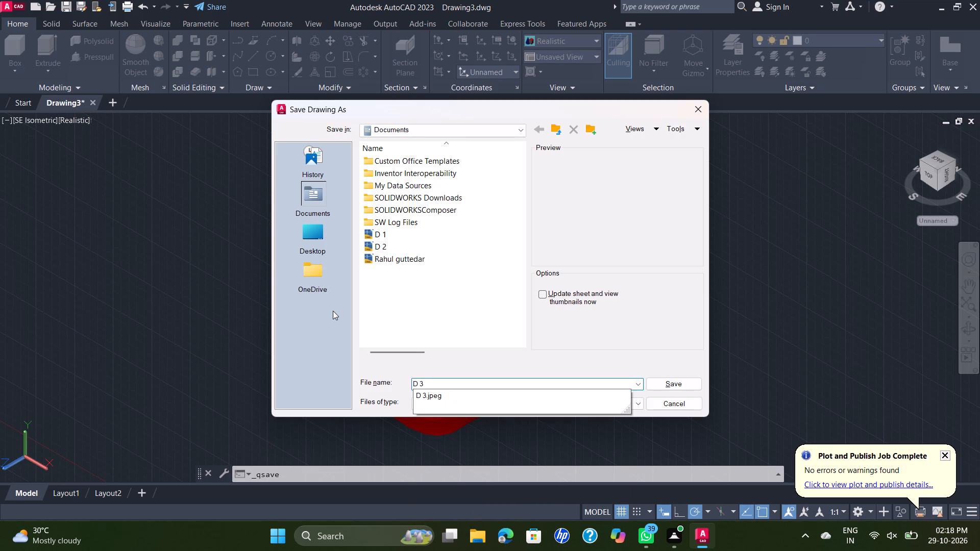
{"action": "key", "text": "Return"}
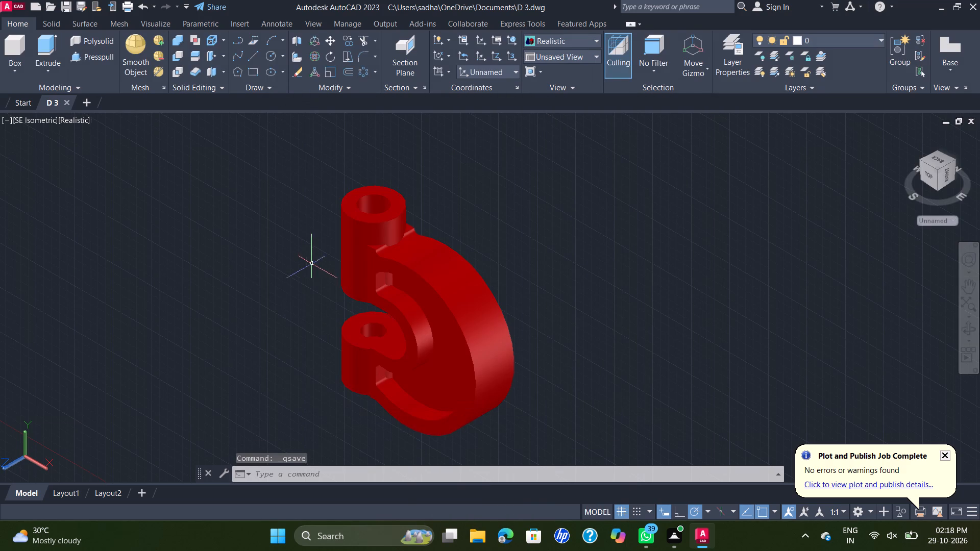
Set up a landscape plot with DWG To PDF.pc3, using a window around the whole red part as the plot area.
{"action": "type", "text": "PLO"}
{"action": "key", "text": "t"}
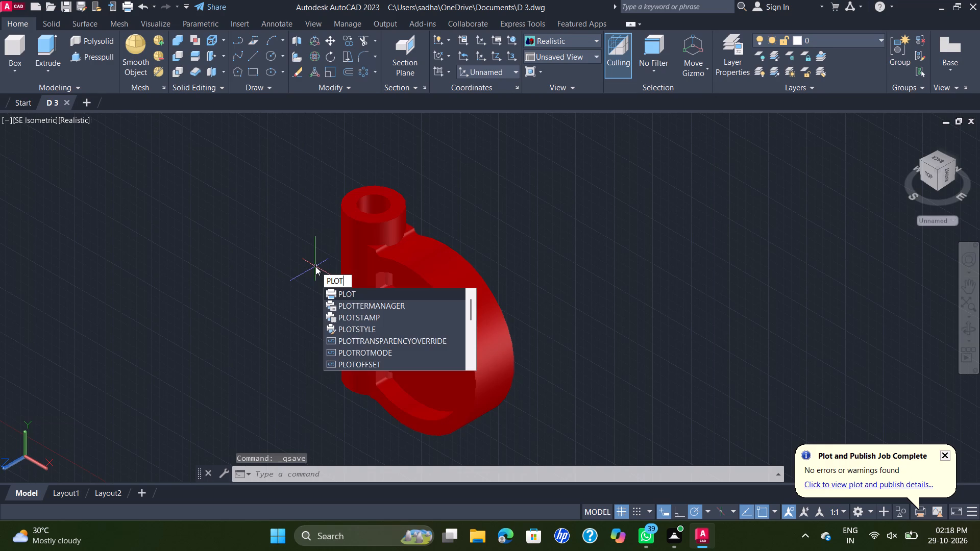
{"action": "key", "text": "Return"}
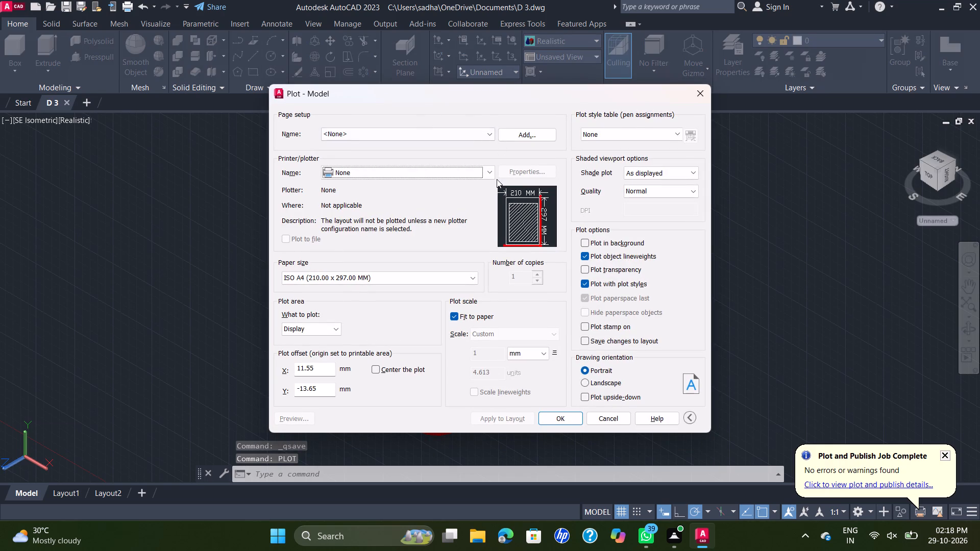
{"action": "left_click", "coordinate": [489, 173]}
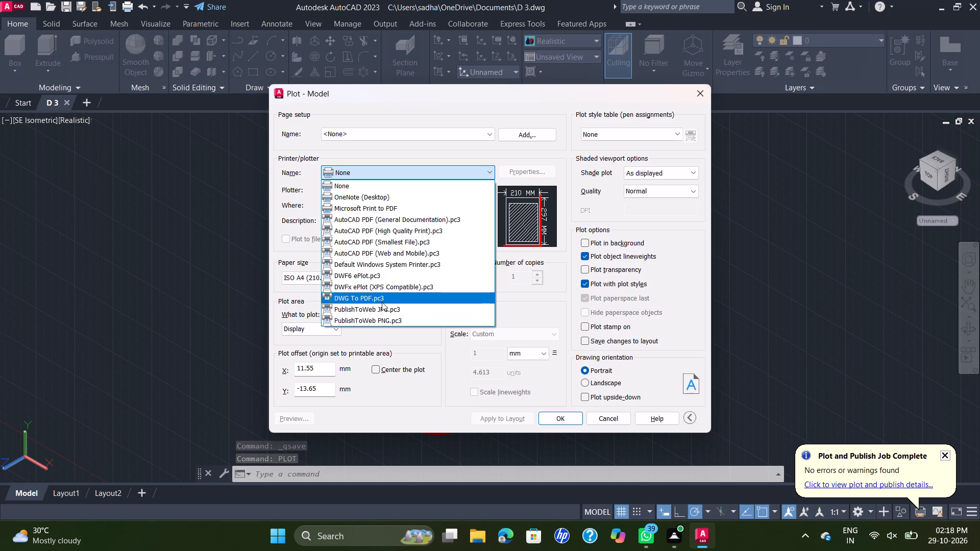
{"action": "left_click", "coordinate": [382, 302]}
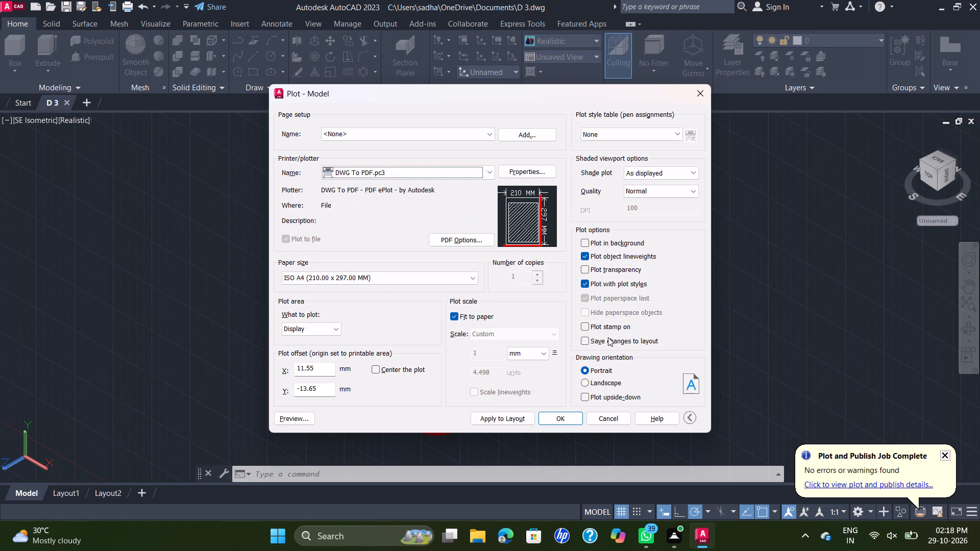
{"action": "left_click", "coordinate": [584, 384]}
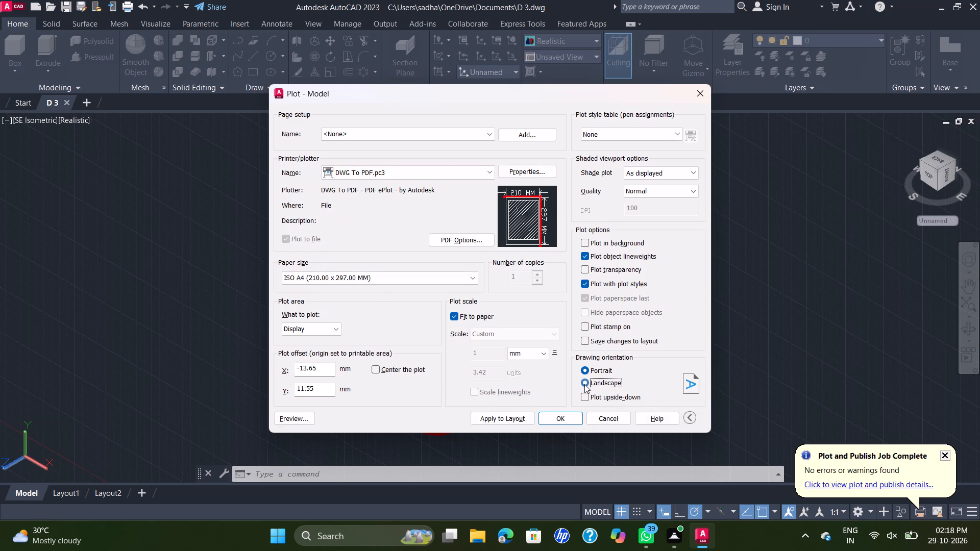
{"action": "left_click", "coordinate": [336, 322]}
{"action": "left_click", "coordinate": [320, 363]}
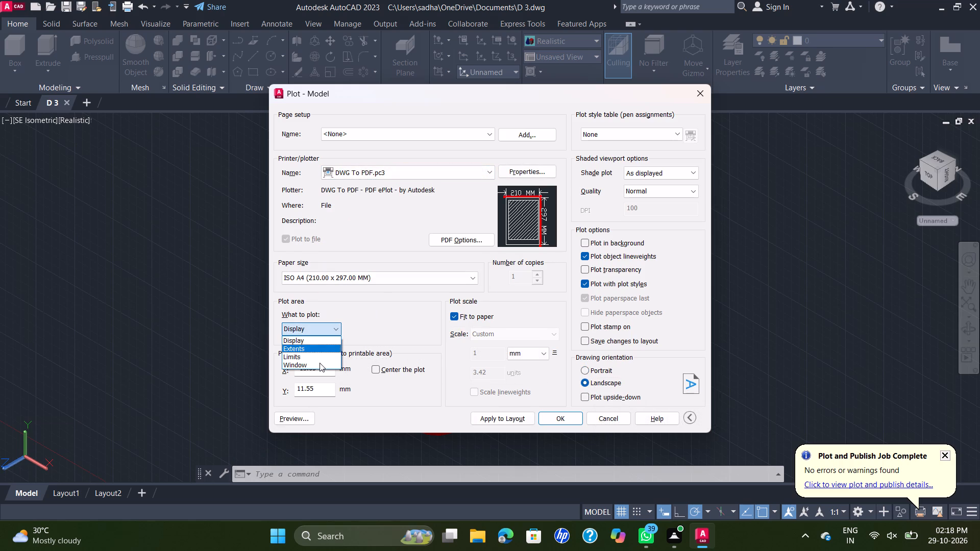
{"action": "left_click", "coordinate": [212, 152]}
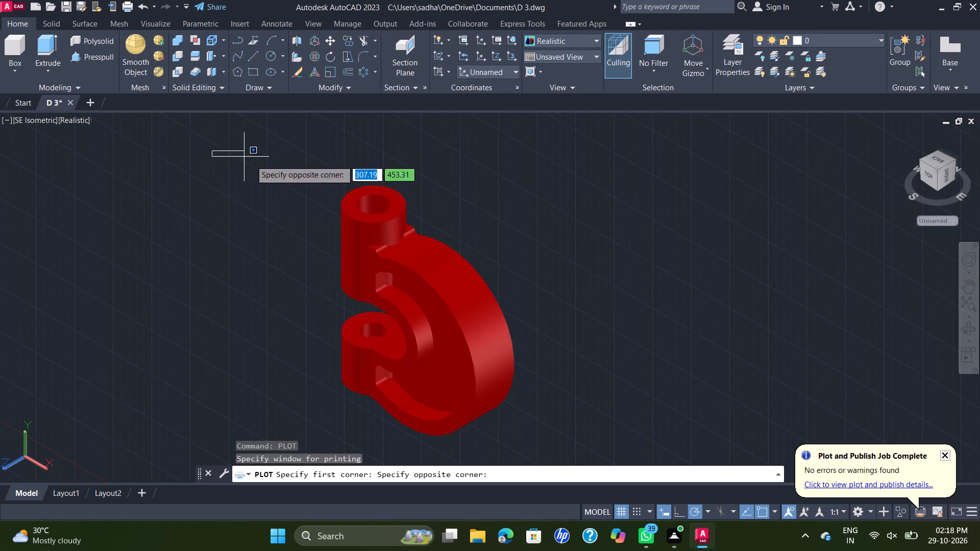
{"action": "left_click", "coordinate": [584, 446]}
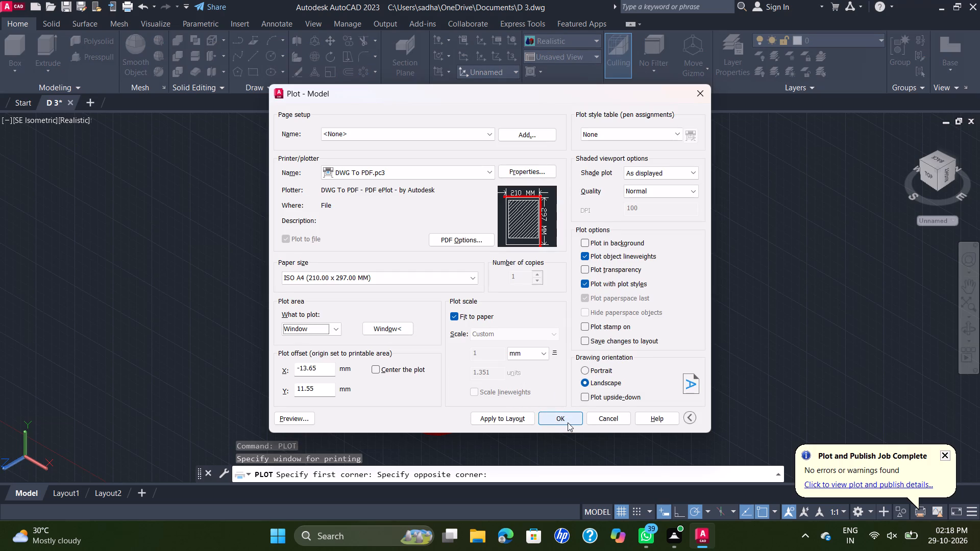
Plot the drawing to D 3-Model.pdf in the Documents folder and close the opened PDF.
{"action": "left_click", "coordinate": [568, 422]}
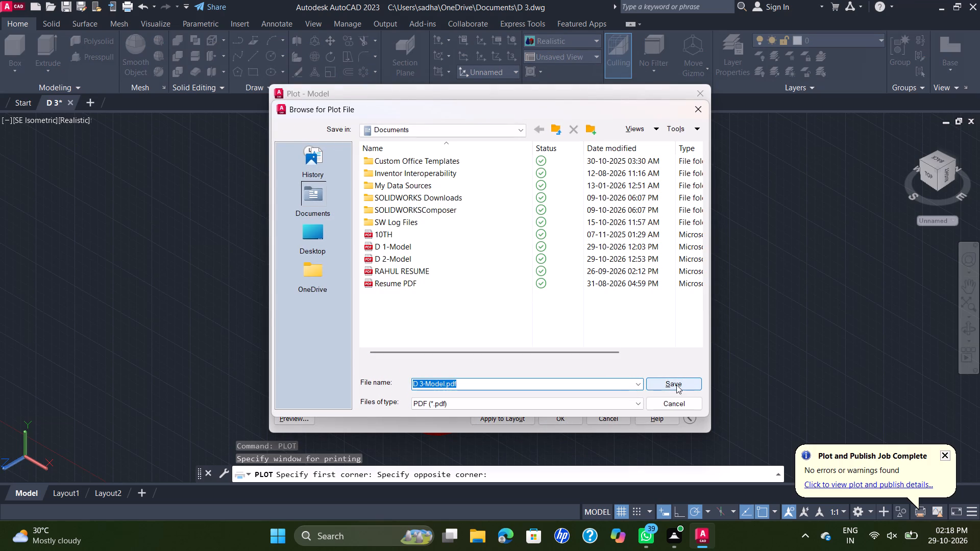
{"action": "left_click", "coordinate": [675, 383]}
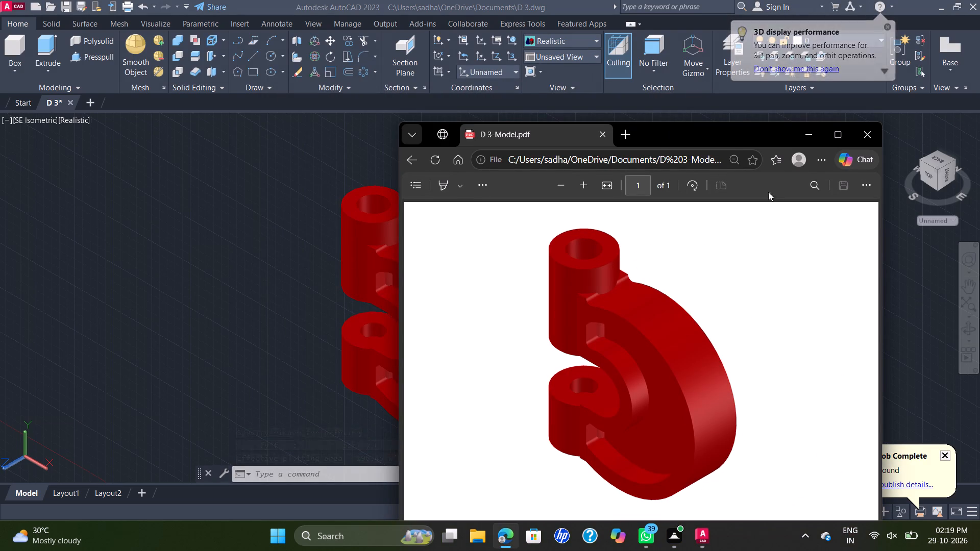
{"action": "left_click", "coordinate": [863, 135]}
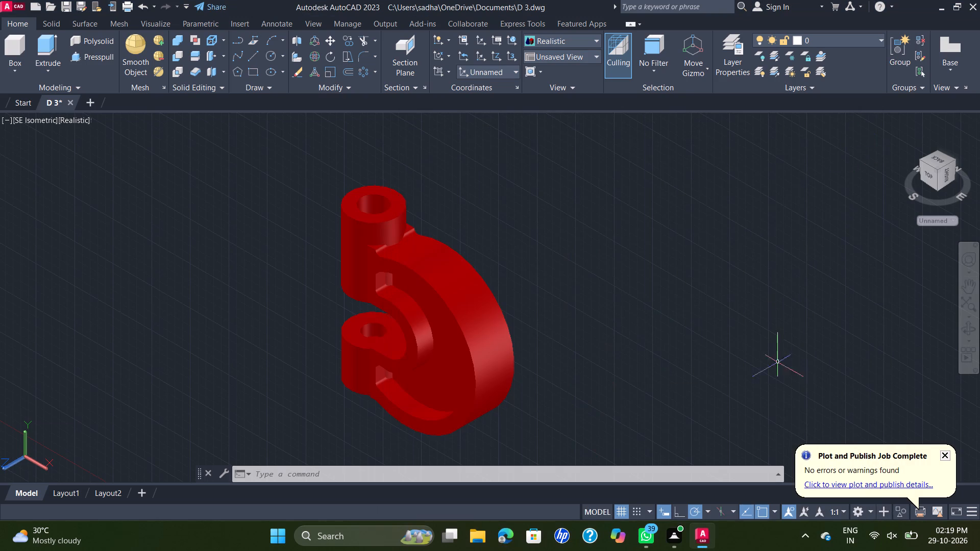